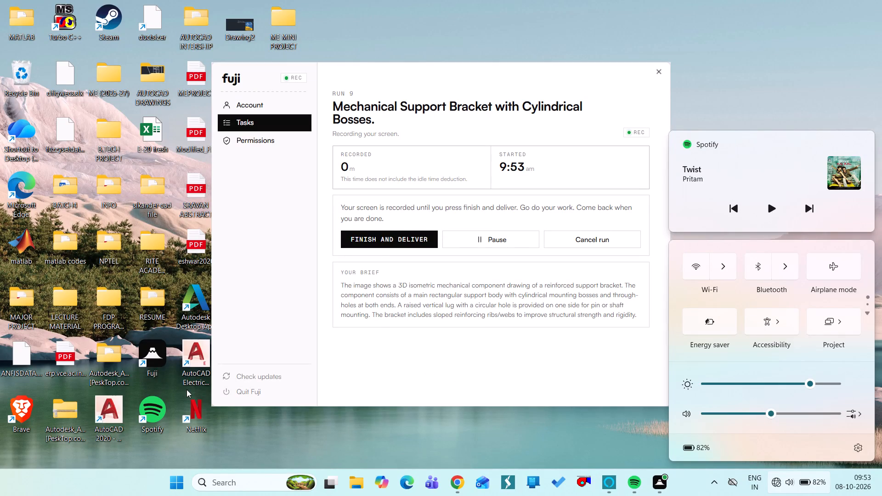
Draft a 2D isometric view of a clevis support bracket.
Launch AutoCAD 2020 from the desktop.
double_click(108, 407)
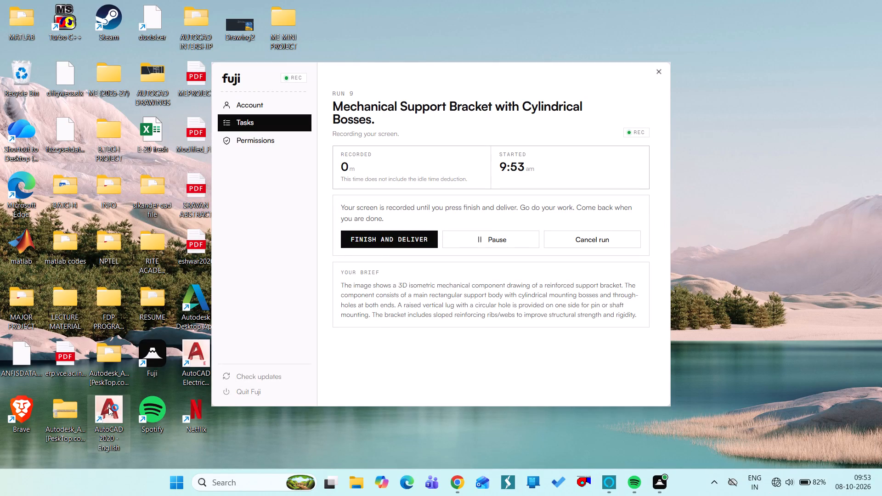
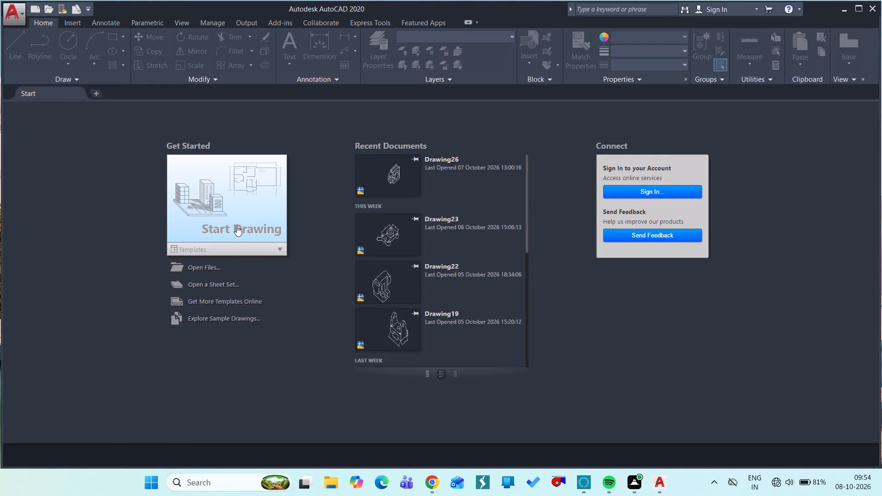
Start a new blank drawing.
left_click(260, 207)
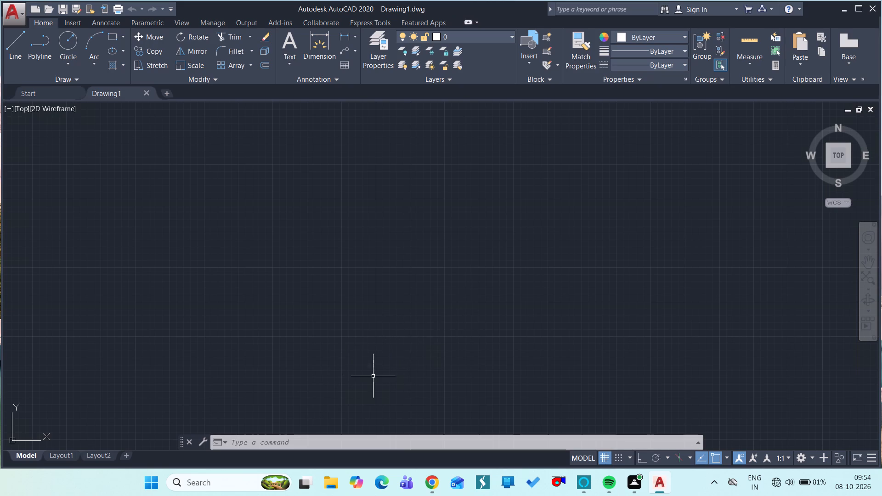
Turn on command history logging with LOGFILEON.
type("log")
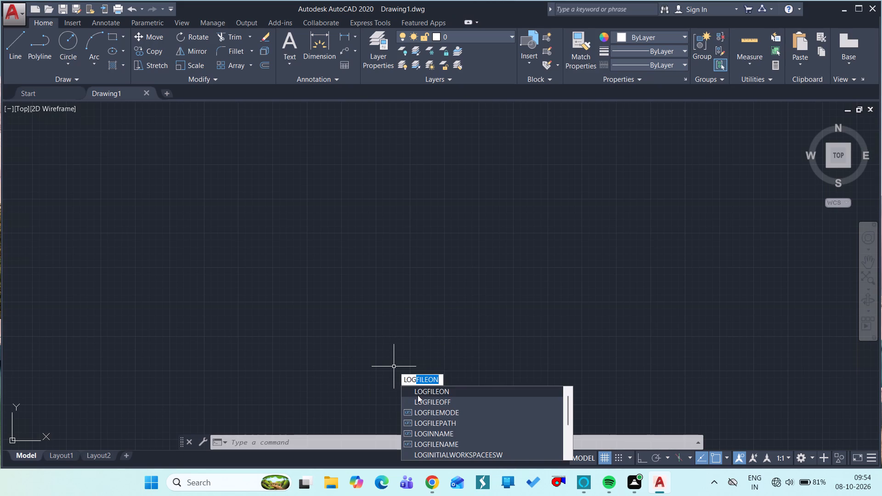
left_click(424, 393)
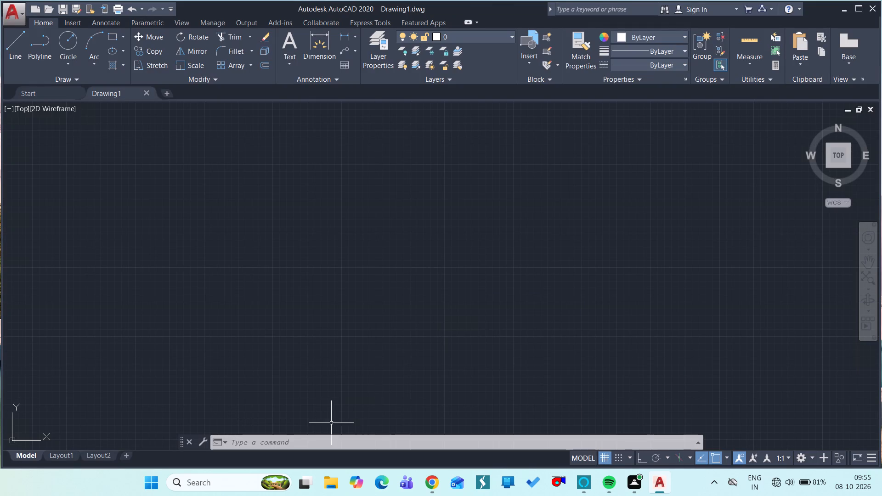
left_click(314, 441)
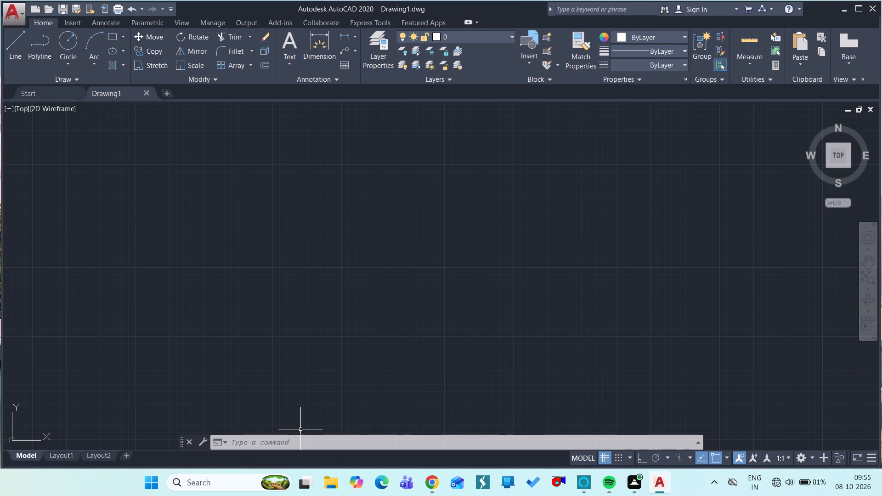
key("shift+F2")
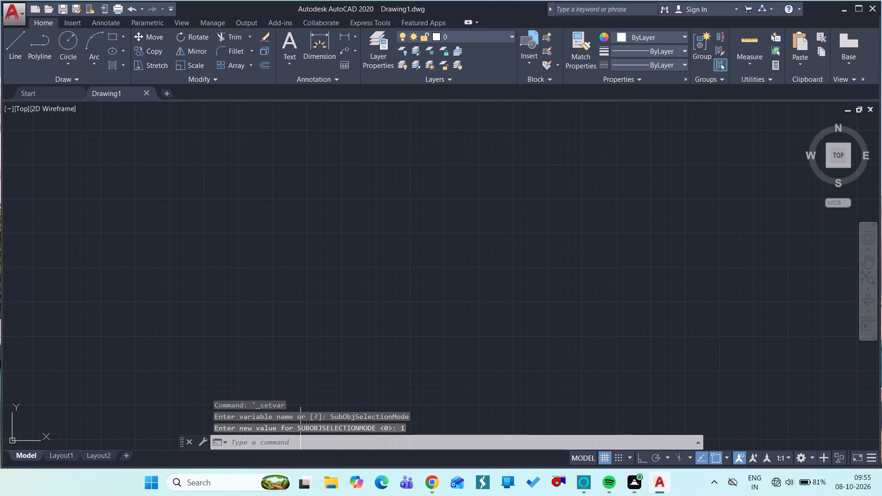
left_click(336, 444)
type("log")
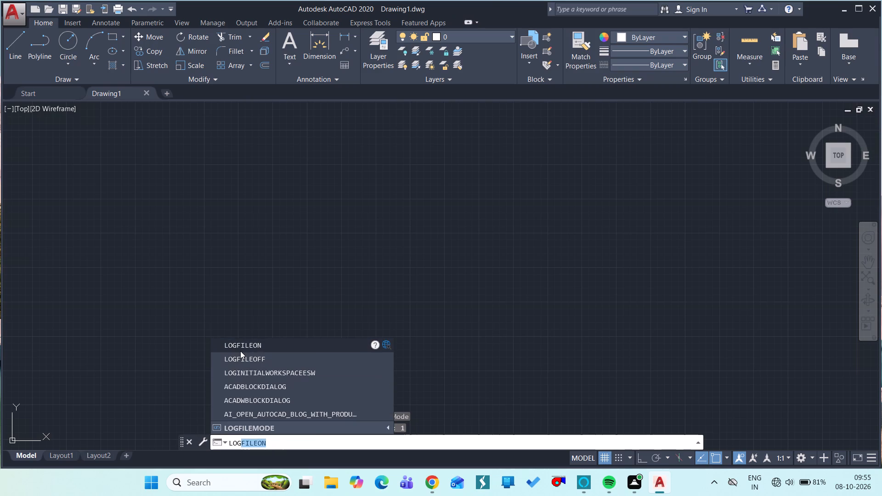
left_click(240, 351)
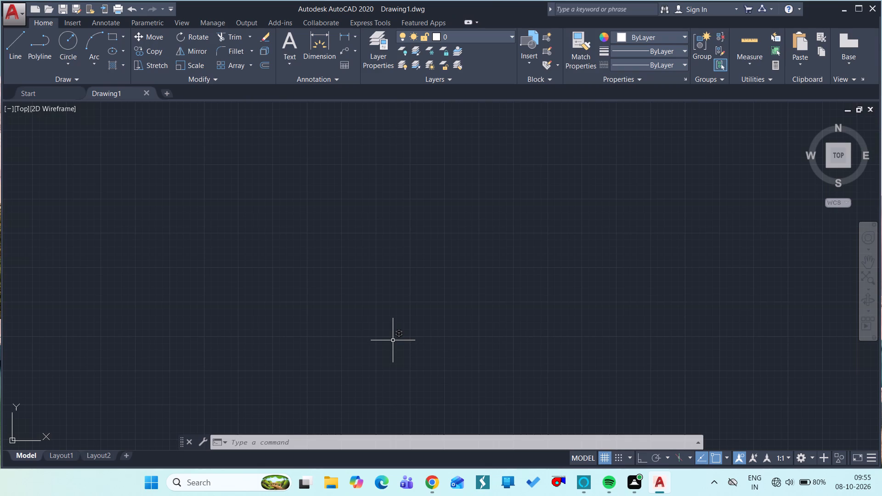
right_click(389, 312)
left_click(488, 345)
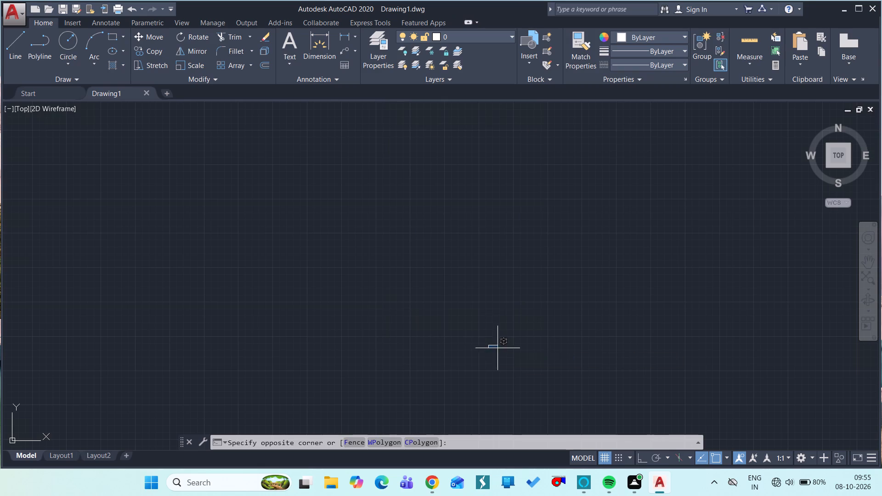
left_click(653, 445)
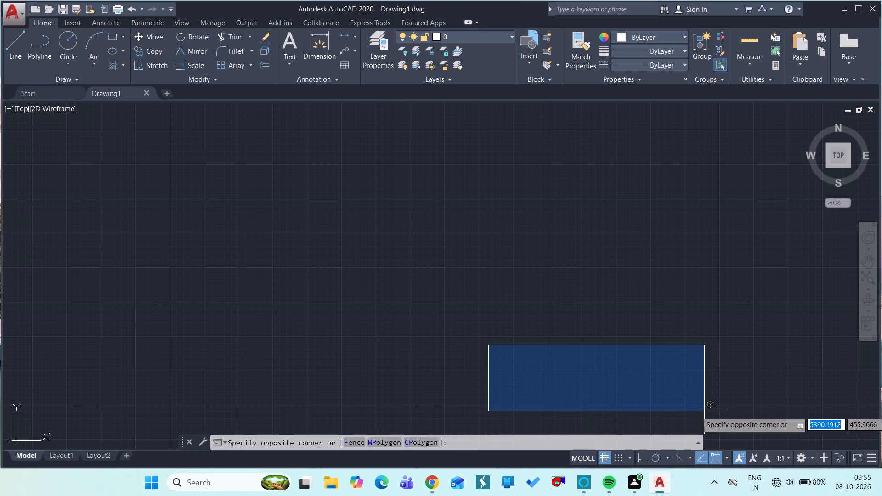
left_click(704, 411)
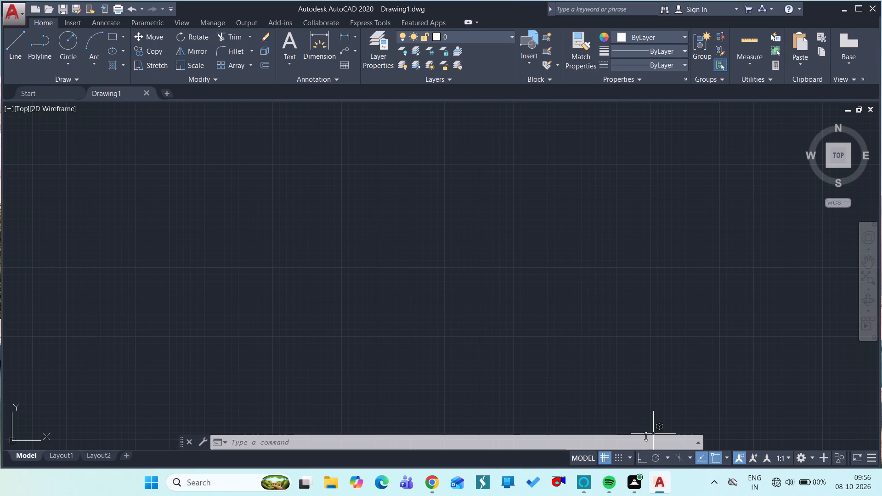
Turn on Ortho mode and isometric drafting, and set the drafting plane to isoplane Right.
left_click(641, 455)
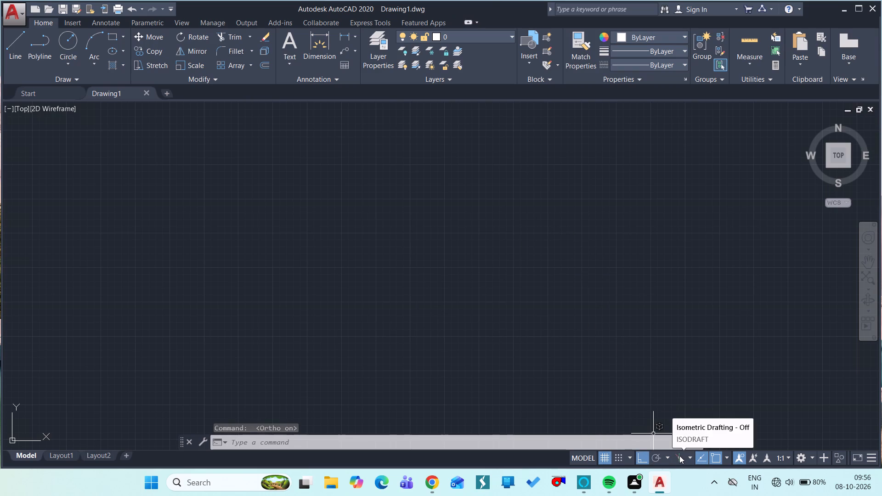
left_click(679, 456)
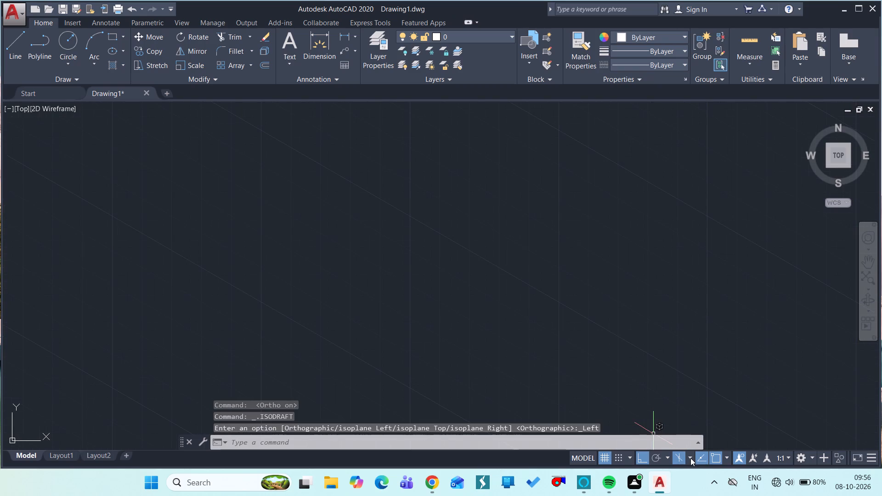
left_click(690, 458)
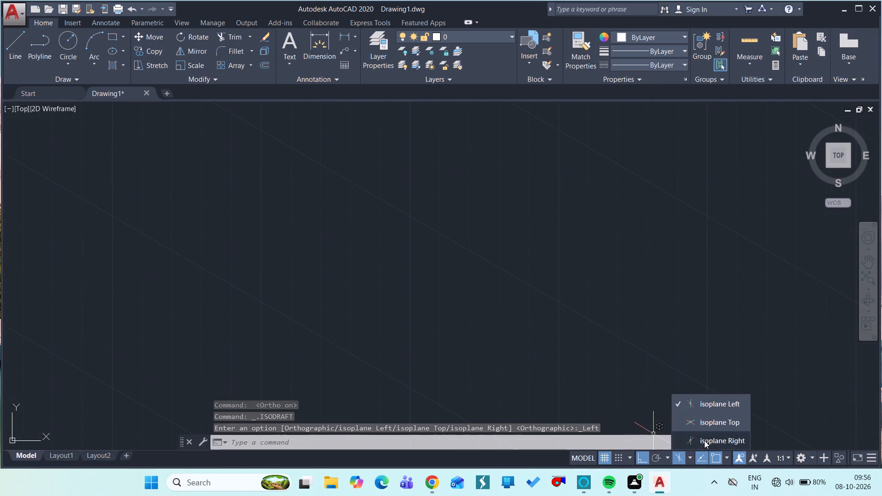
left_click(704, 440)
Draw three connected lines on isoplane Right: 28 at 30°, 40 vertically upward, and 48 back at 210°.
scroll(595, 316, "down", 2, "ctrl")
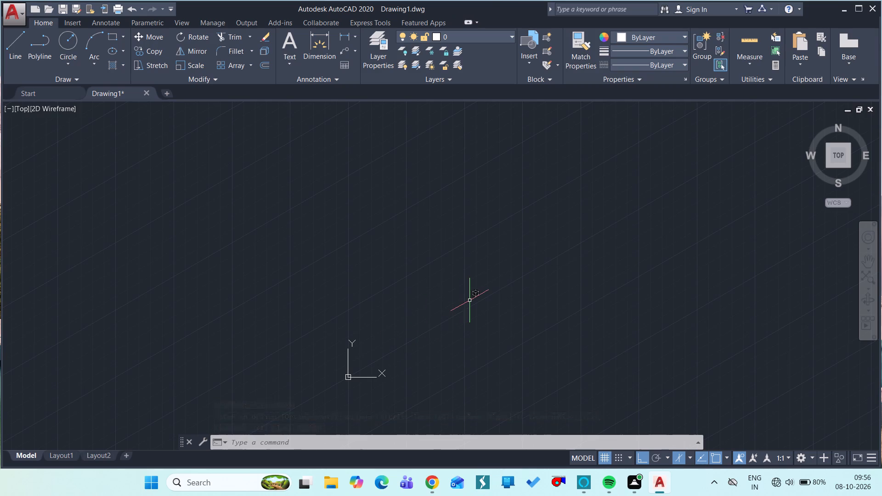
scroll(448, 313, "up", 5, "ctrl")
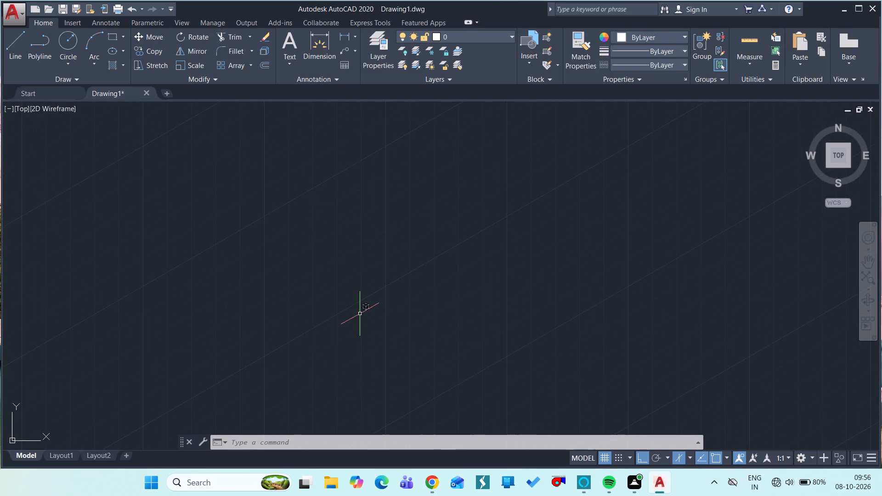
scroll(360, 314, "down", 3, "ctrl")
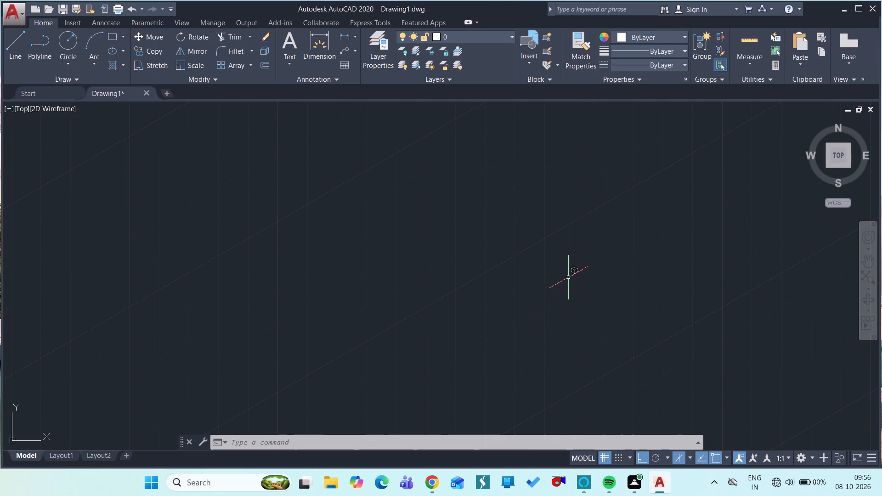
type("l")
key("space")
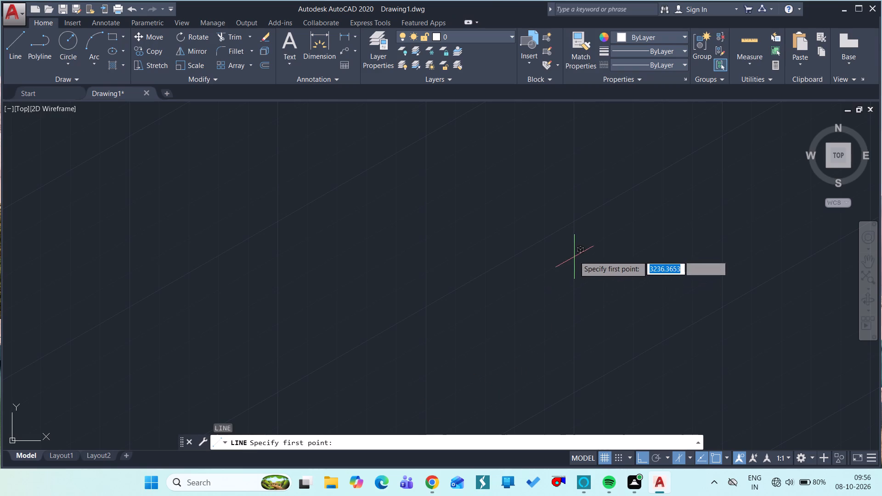
left_click(572, 254)
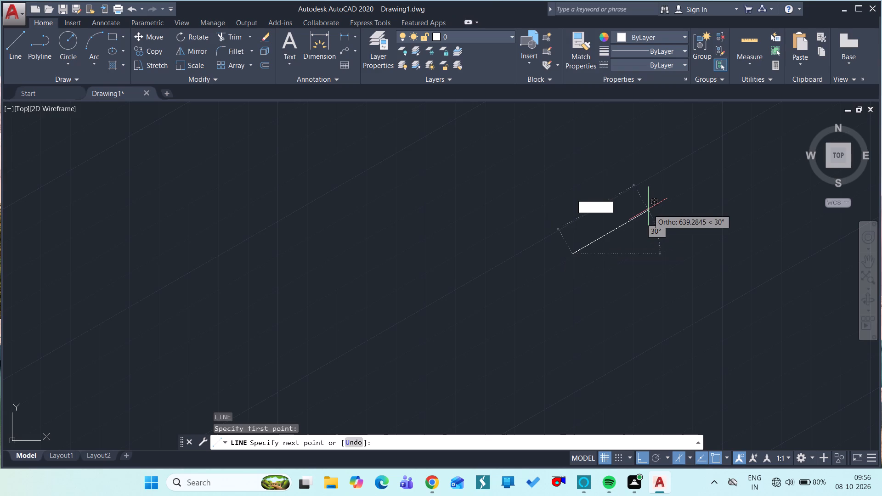
type("28")
key("space")
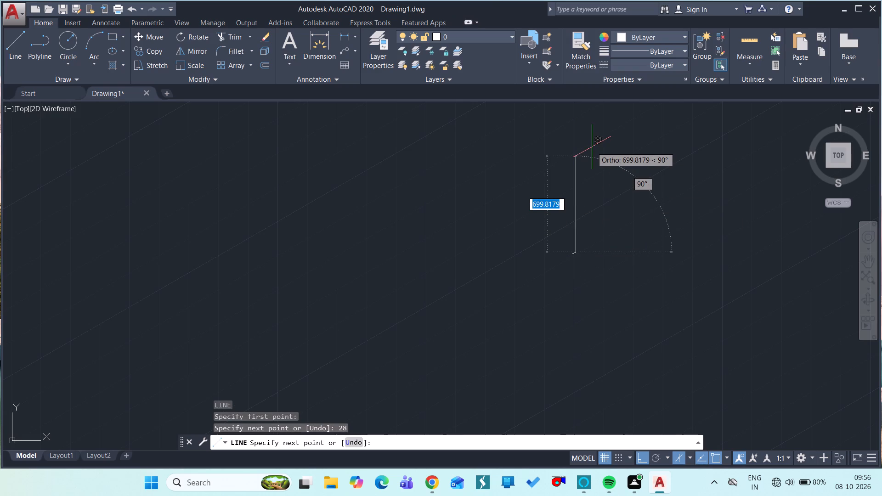
type("40")
key("space")
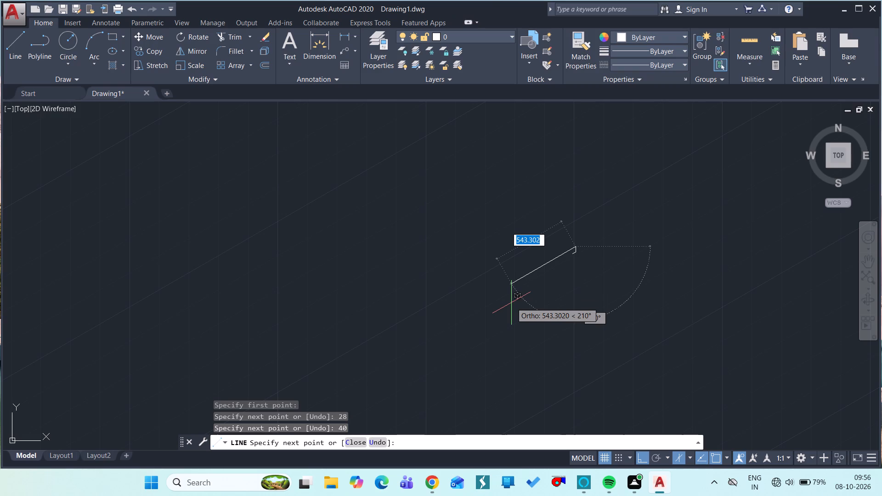
type("48")
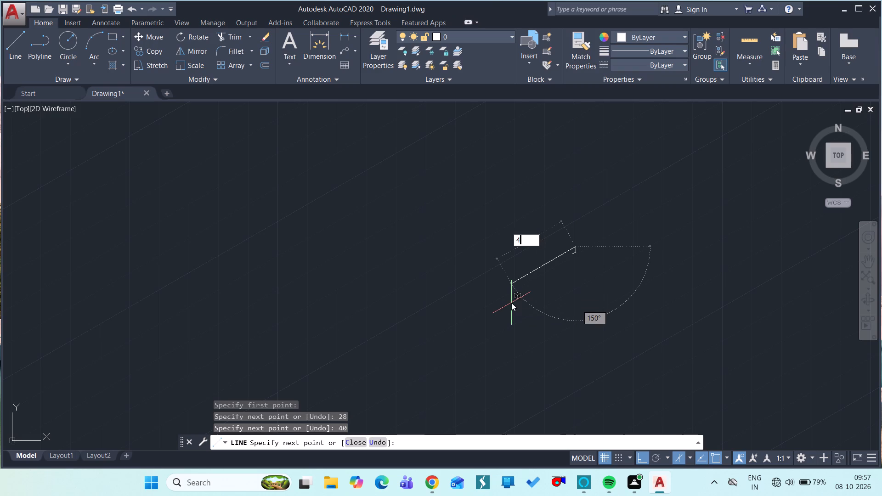
key("space")
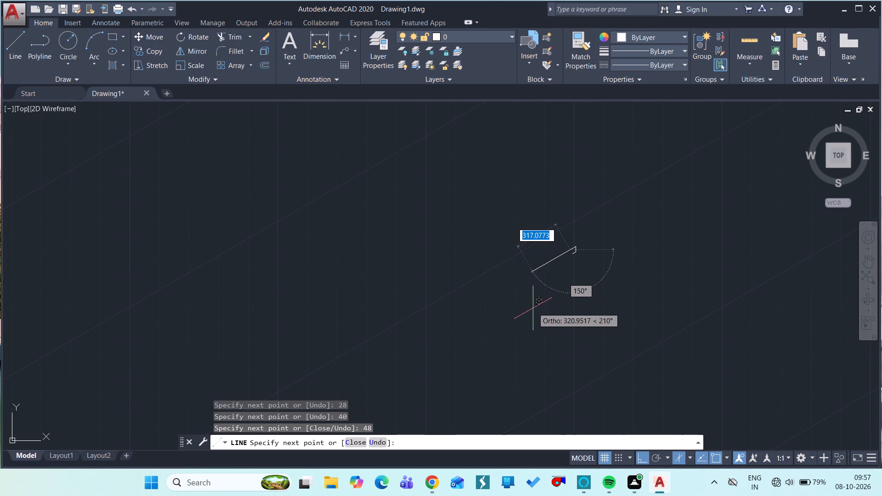
key("Escape")
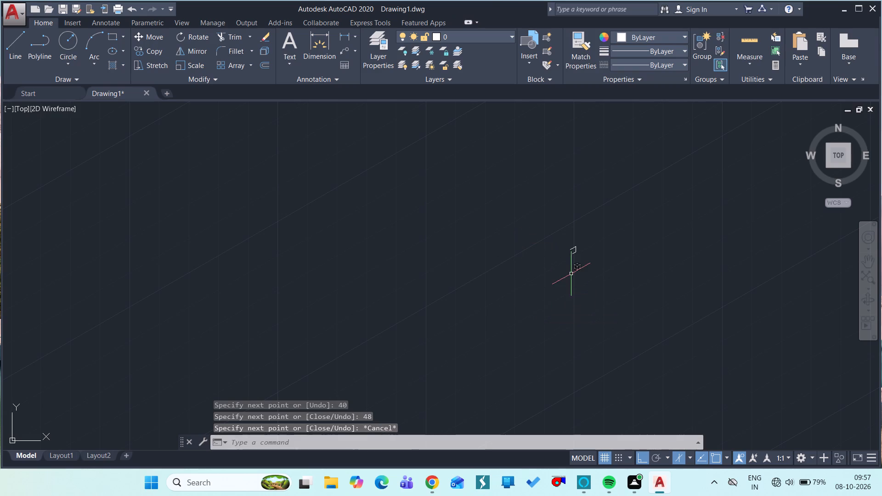
From the vertical line's upper end, draw a 48 line at 150° on isoplane Left, continuing with 48 at 210° on isoplane Right.
scroll(581, 255, "up", 3, "ctrl")
scroll(565, 217, "up", 3, "ctrl")
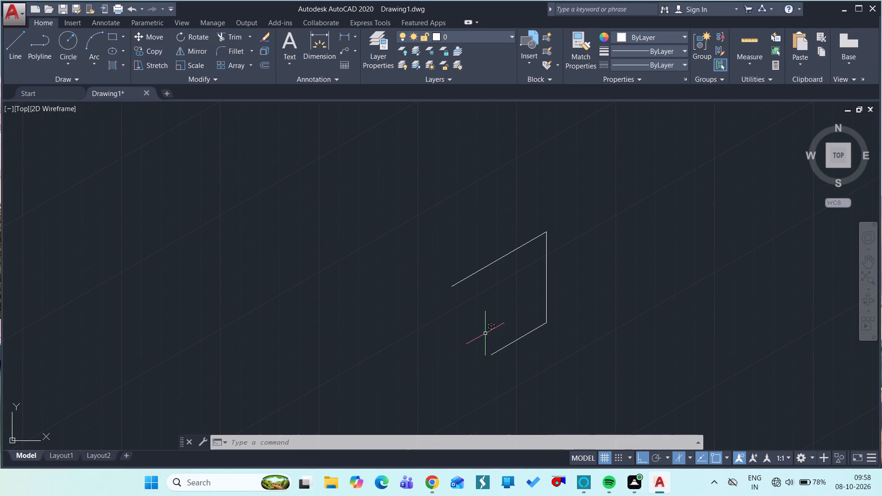
type("l")
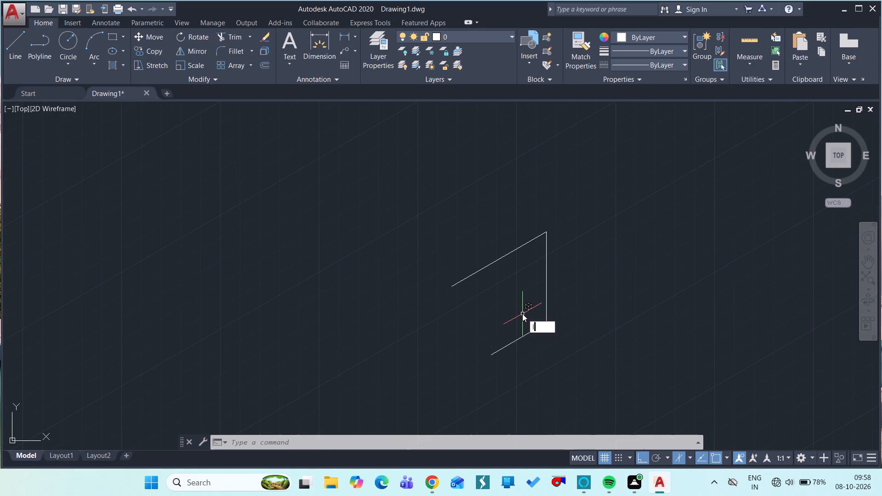
key("space")
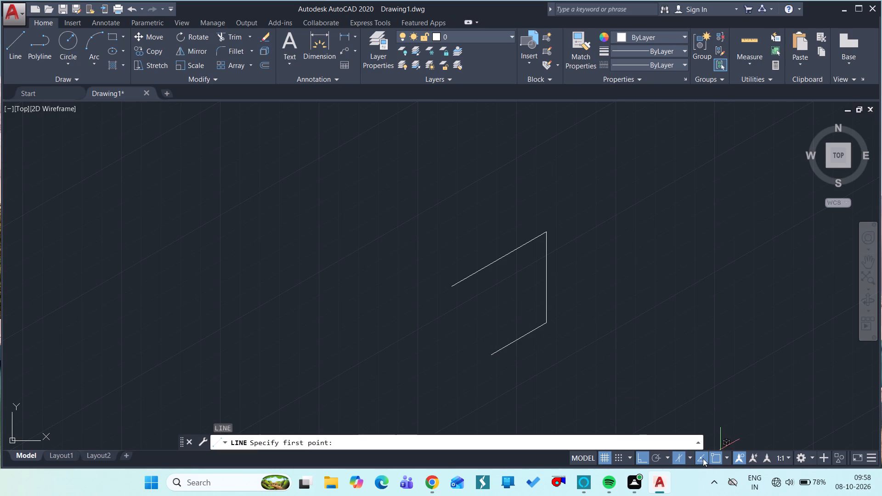
left_click(690, 459)
left_click(697, 398)
left_click(549, 234)
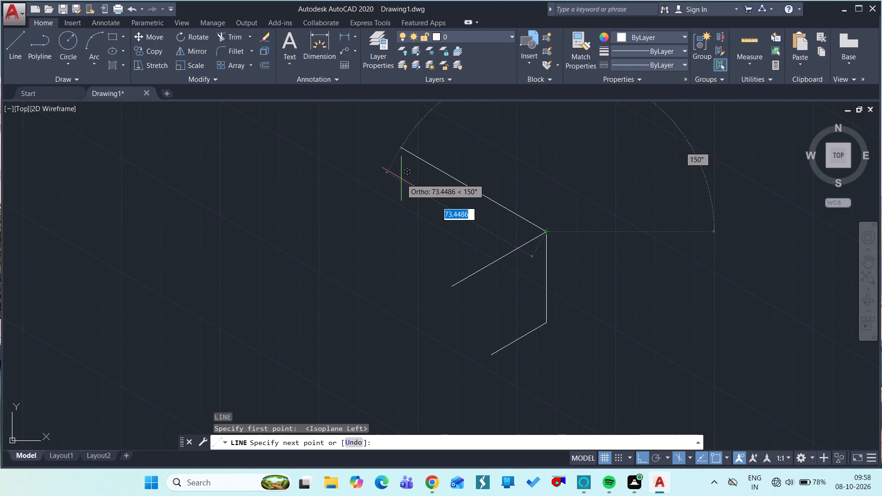
type("48")
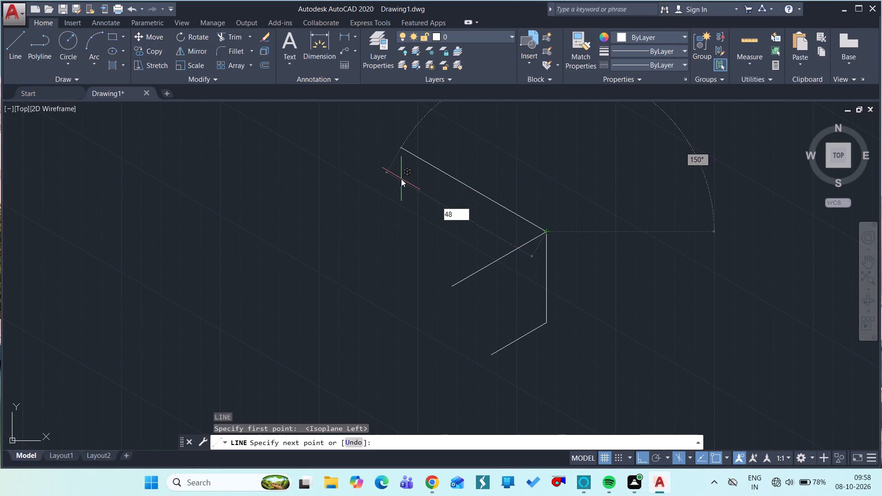
key("space")
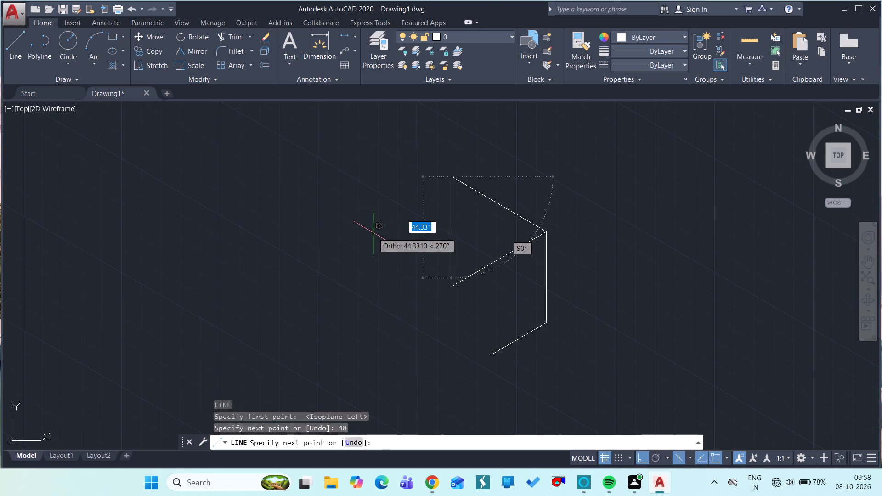
left_click(688, 456)
left_click(691, 441)
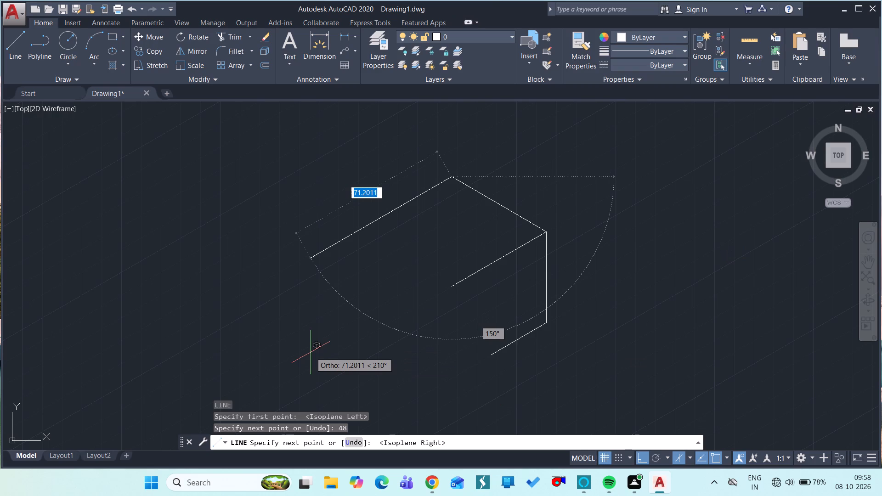
type("48")
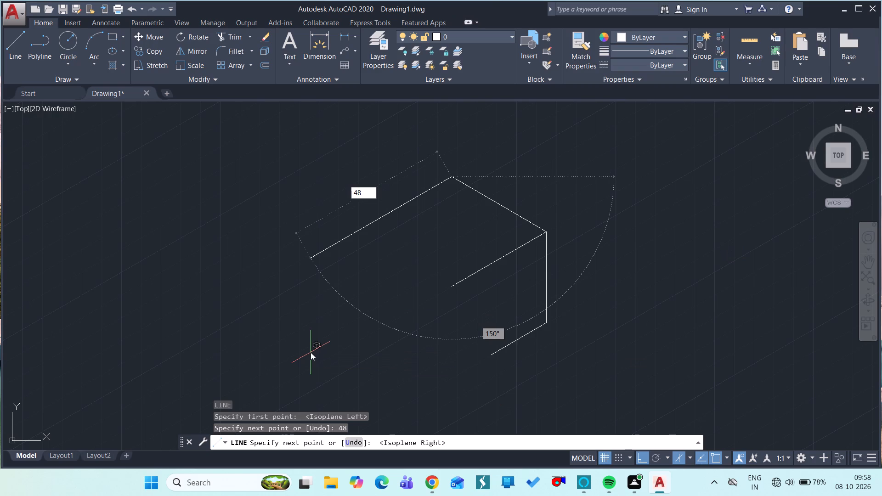
key("space")
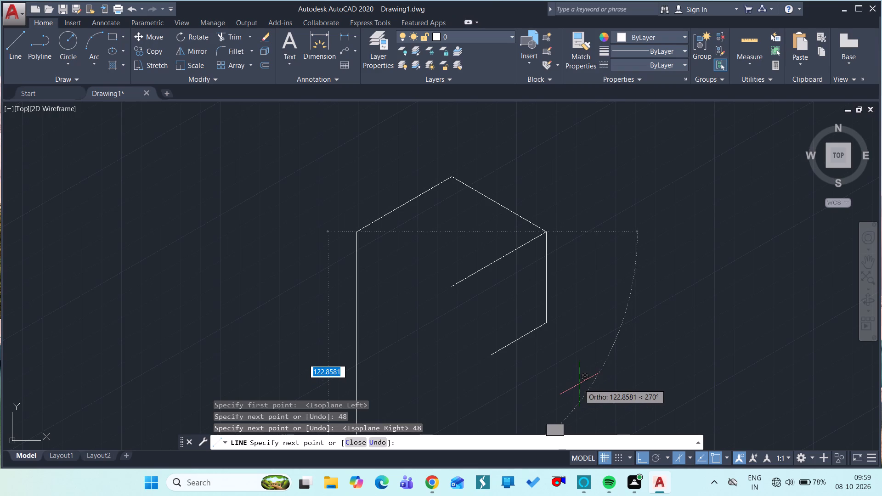
key("Escape")
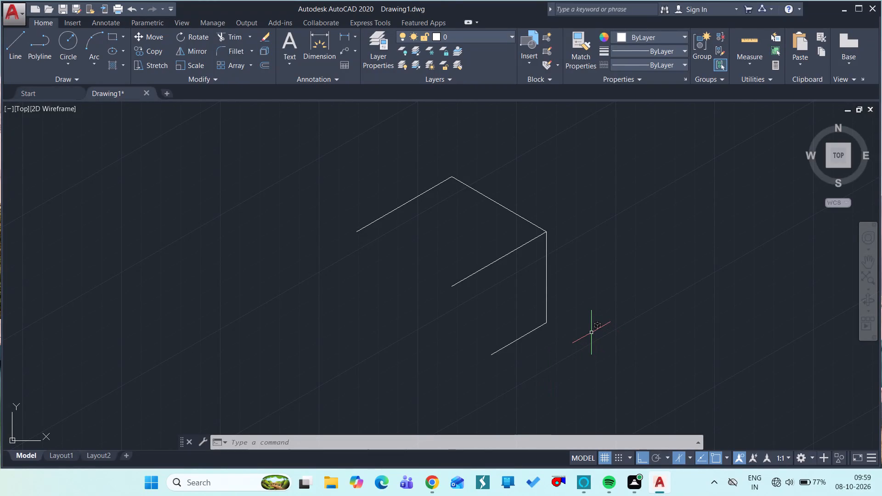
Draw a line of 56 at 210° on isoplane Right from the vertical line's upper end.
type("l")
key("space")
left_click(543, 235)
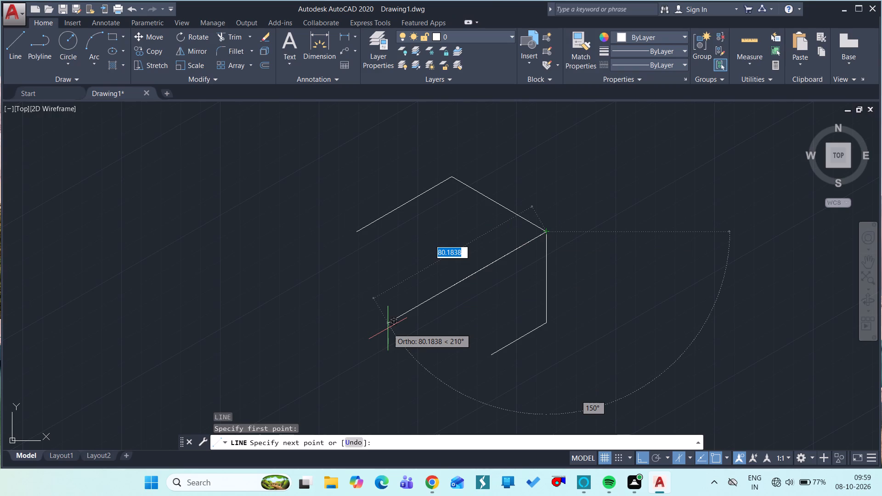
type("56")
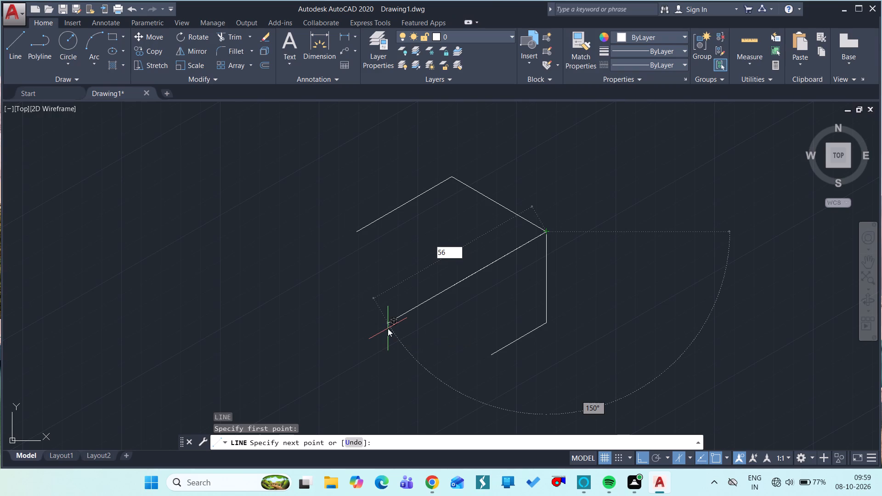
key("space")
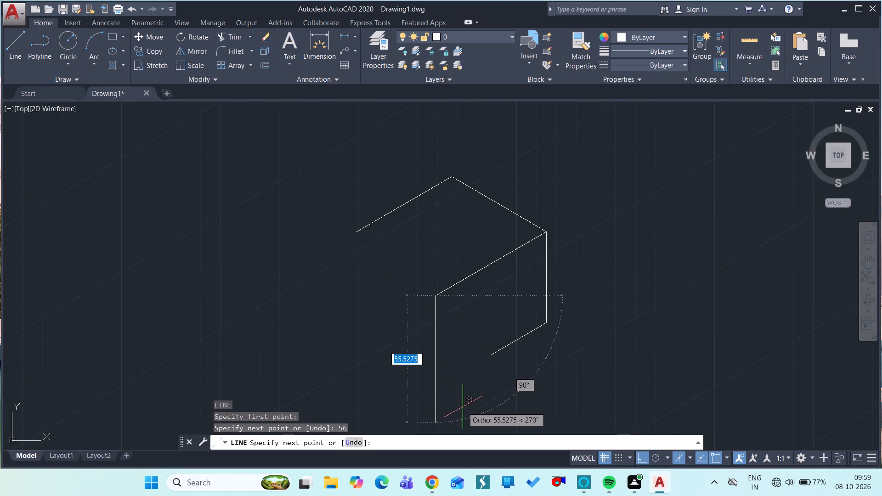
key("Escape")
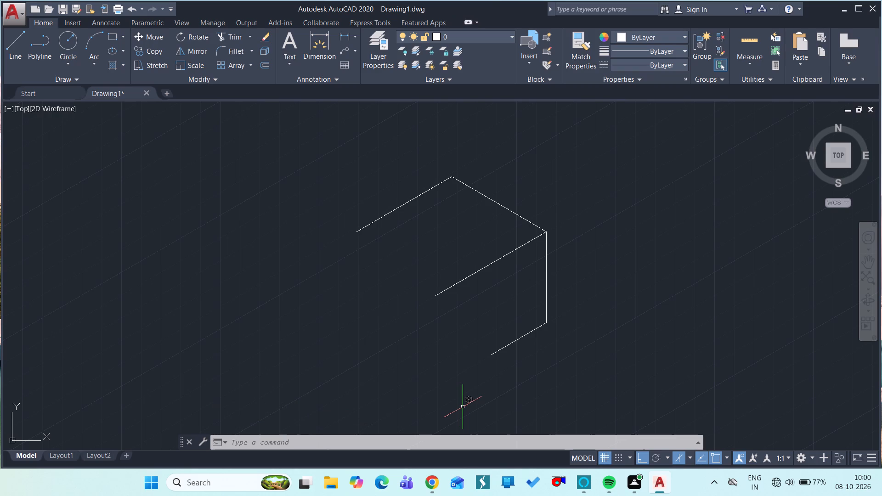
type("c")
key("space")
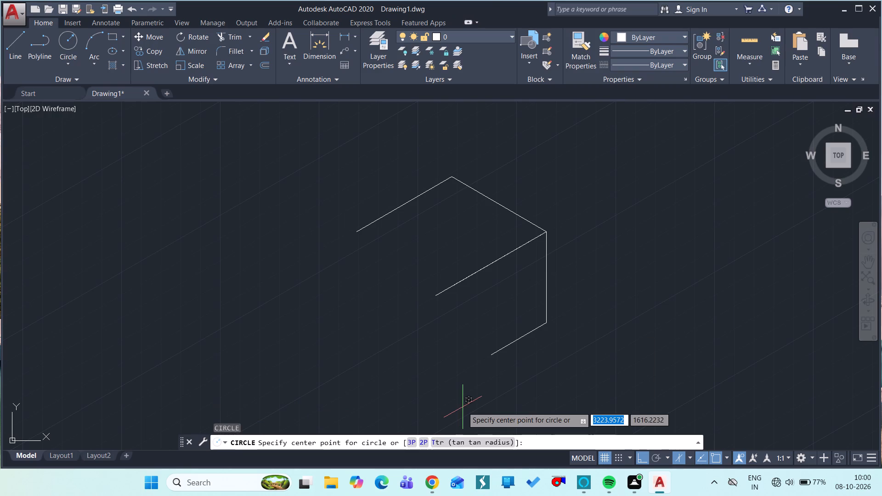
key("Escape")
Draw an isocircle of radius 8 on isoplane Right, centred on the lower end of the 56 line.
key("e")
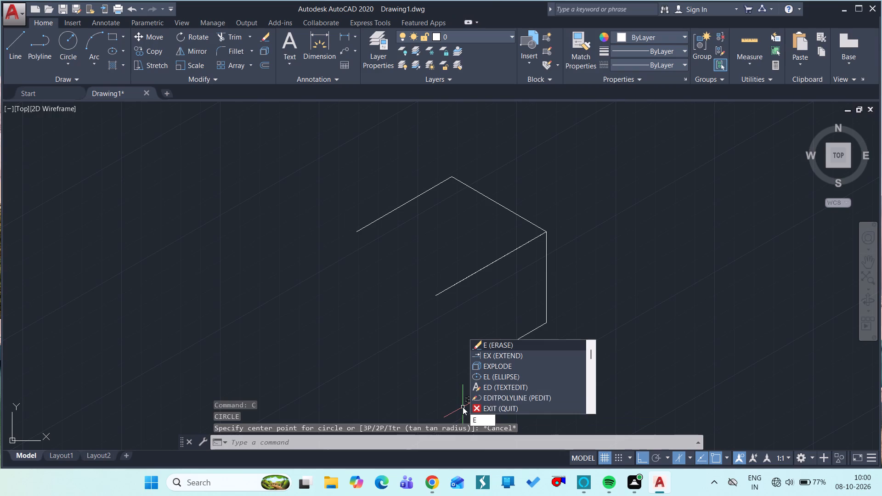
key("l")
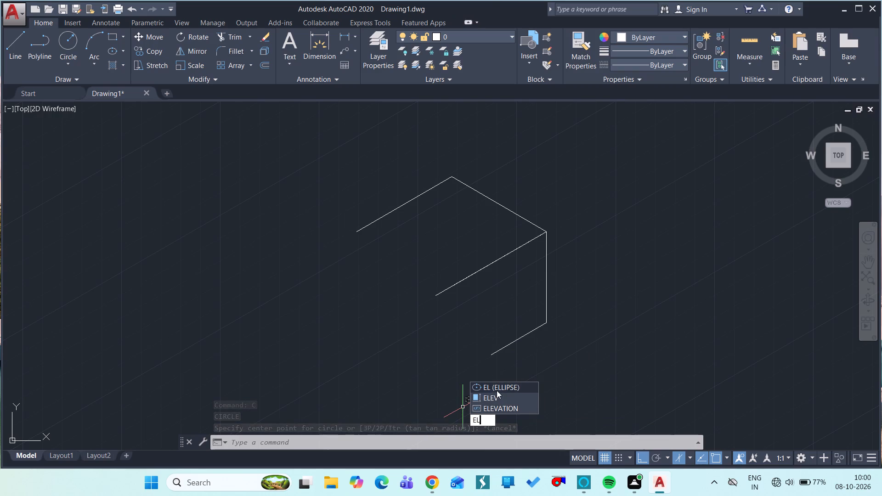
left_click(499, 388)
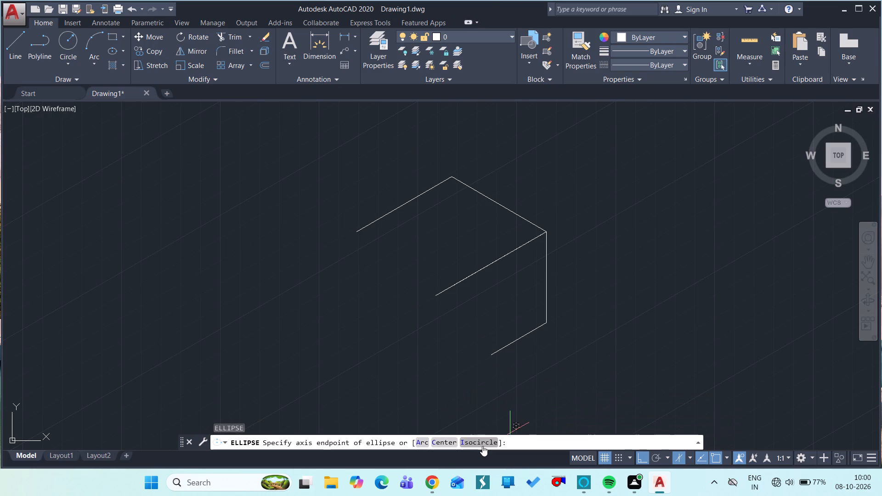
left_click(478, 444)
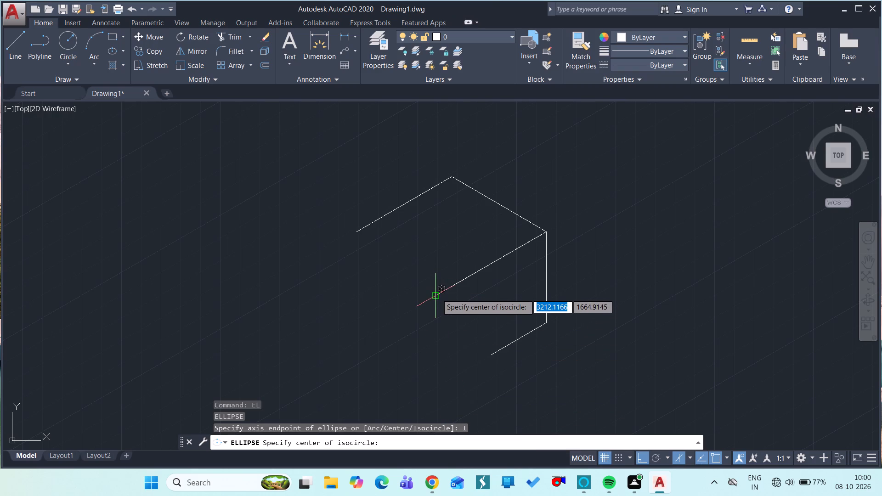
left_click_drag(437, 294, 457, 308)
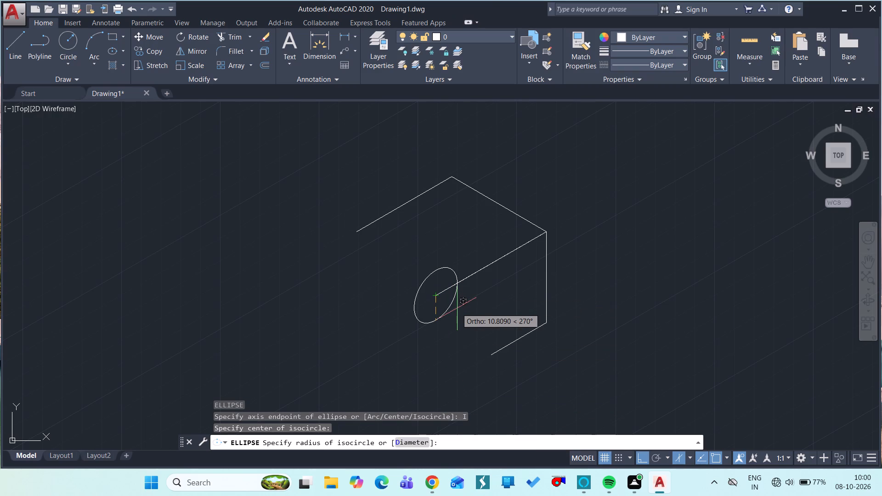
type("8")
key("space")
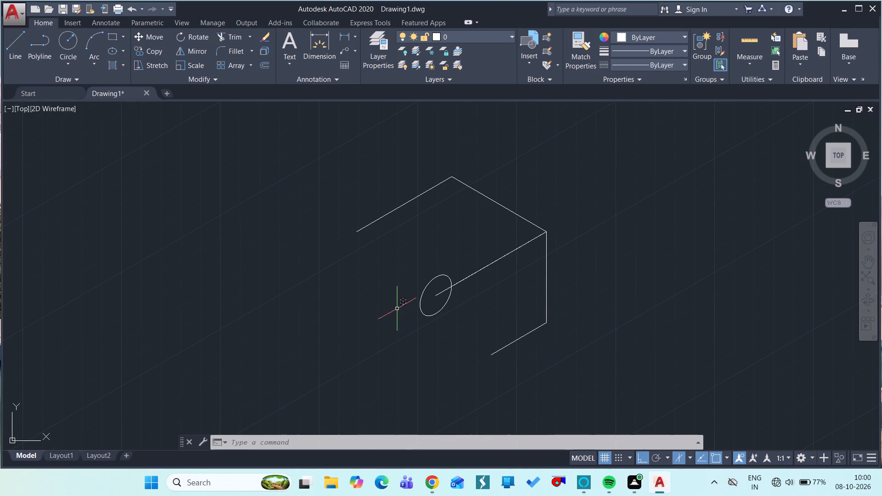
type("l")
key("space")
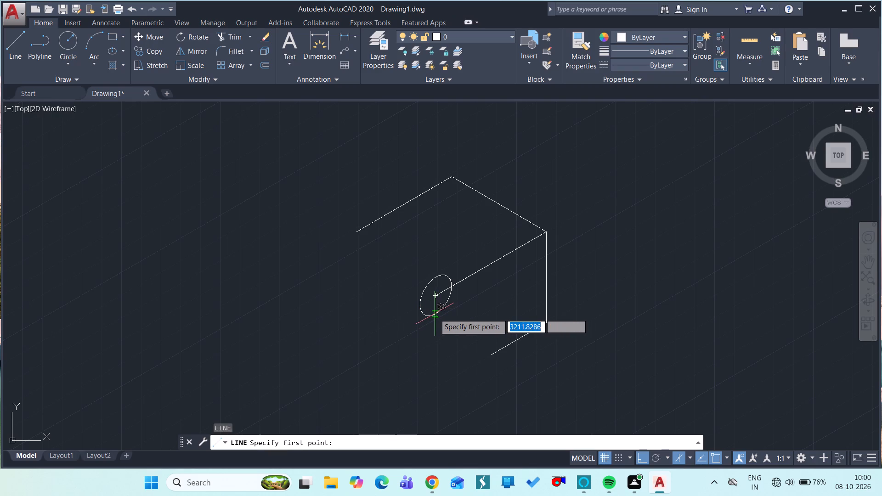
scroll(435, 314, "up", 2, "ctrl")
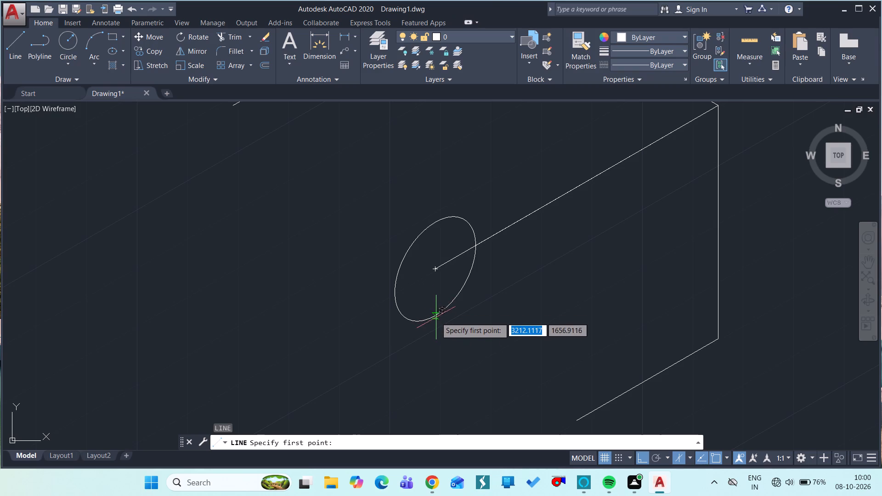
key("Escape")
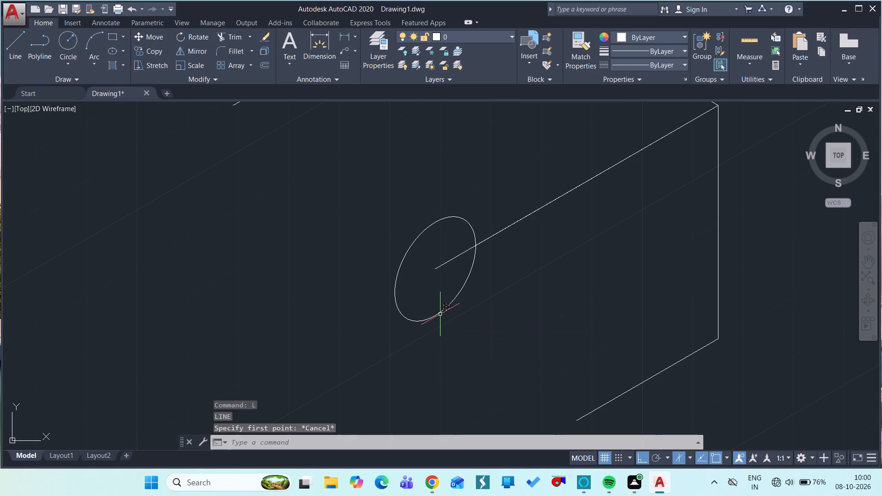
Draw a vertical line from the isocircle's centre about 17 down, continuing about 32 straight up past the top of the isocircle.
type("l")
key("space")
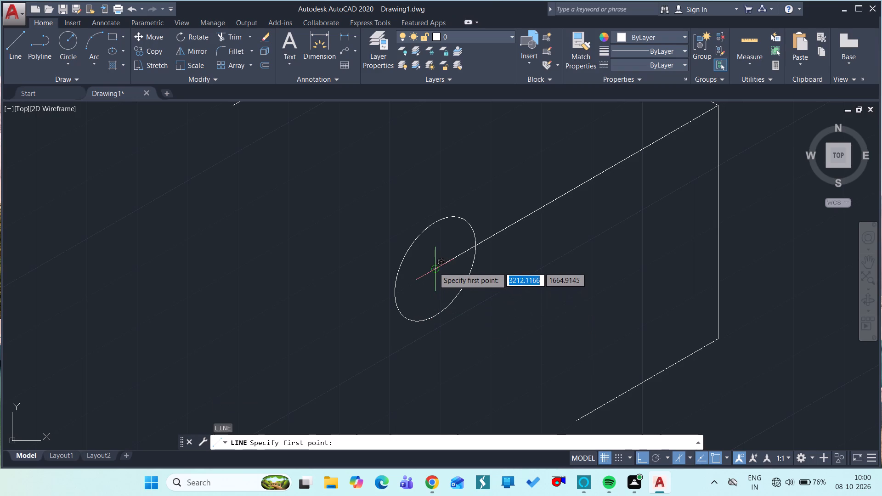
left_click(434, 267)
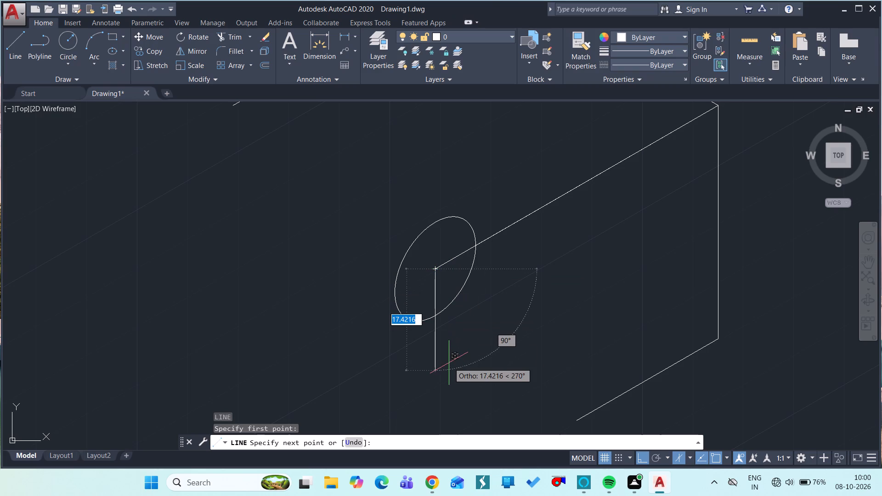
left_click(449, 363)
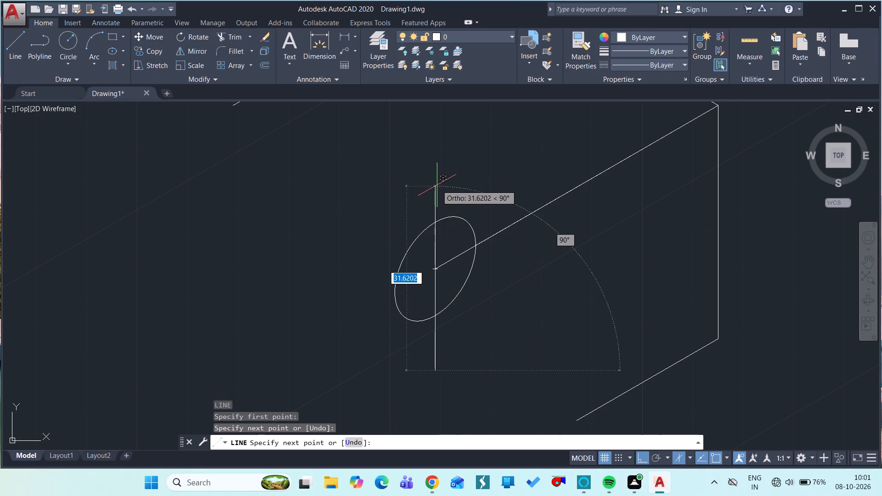
left_click(437, 185)
key("Escape")
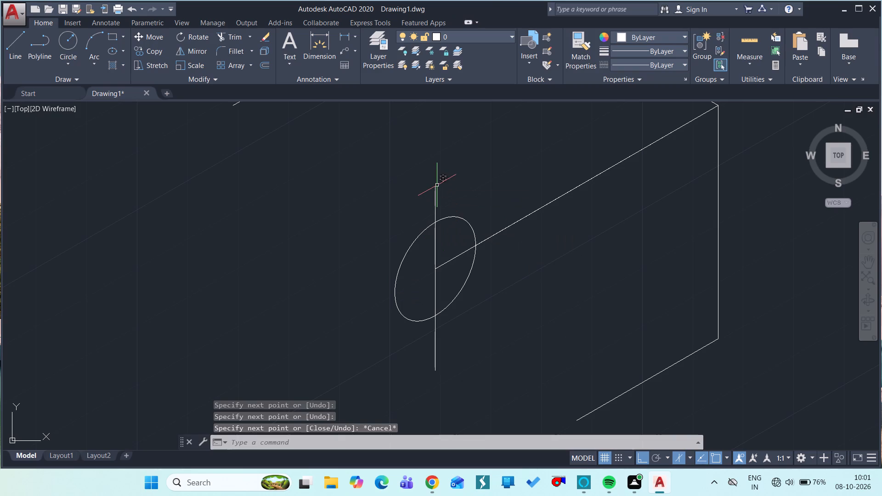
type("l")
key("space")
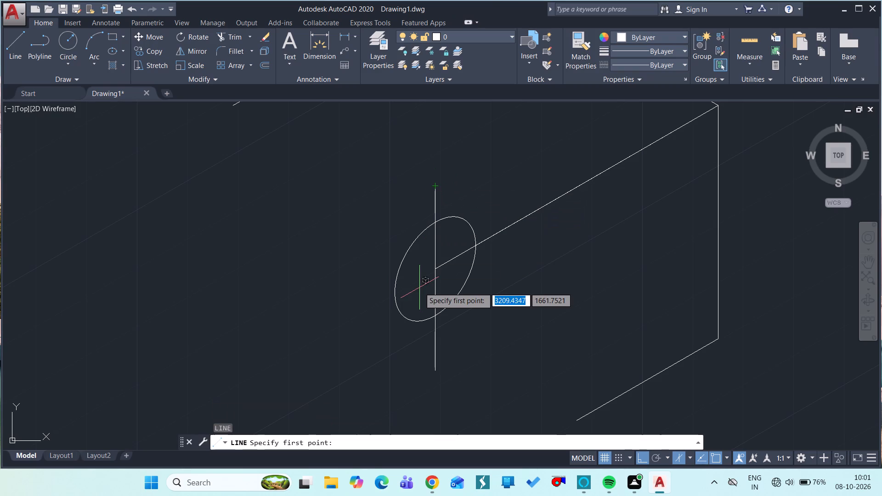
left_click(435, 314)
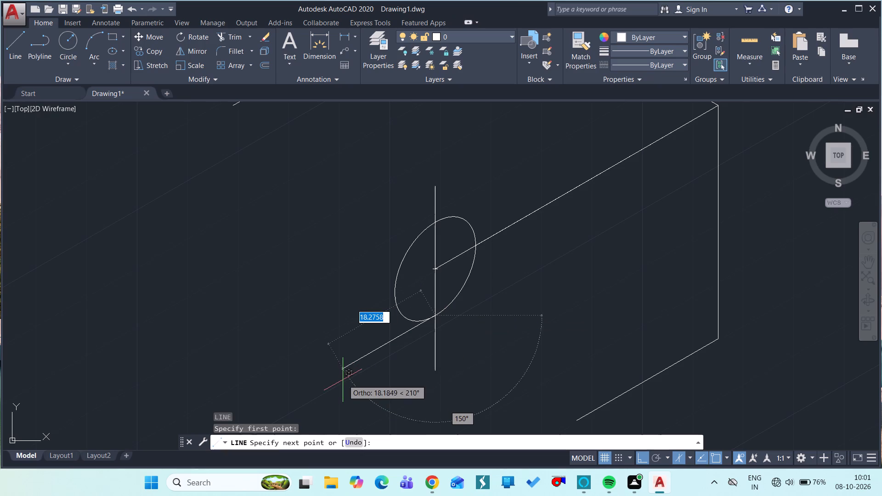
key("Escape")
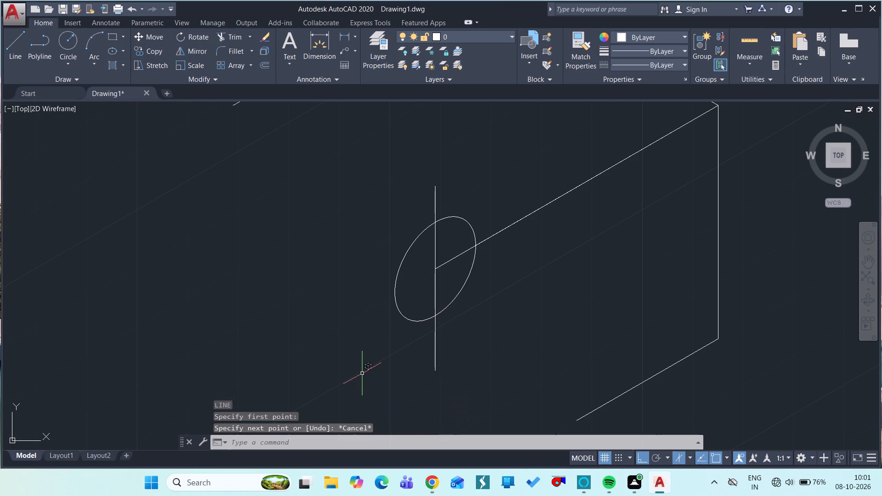
Trim off the parts of the overlapping vertical lines that extend below the isocircle.
type("tr")
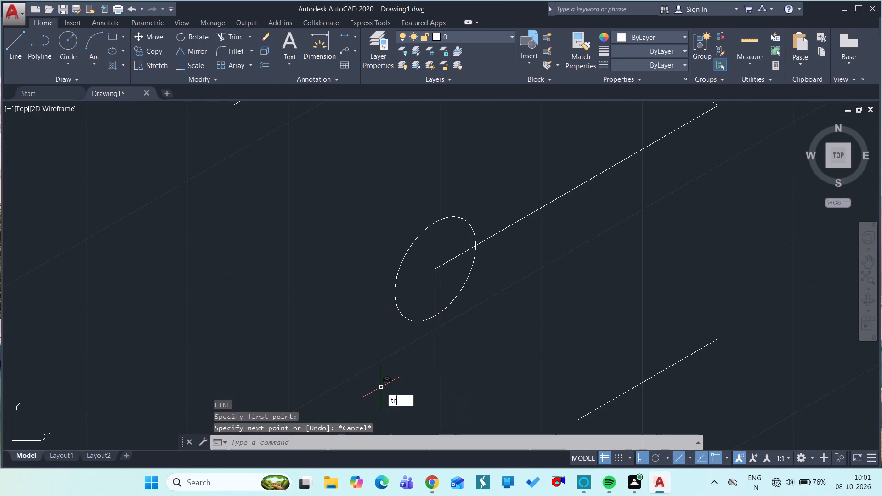
key("space")
key("space")
left_click(436, 354)
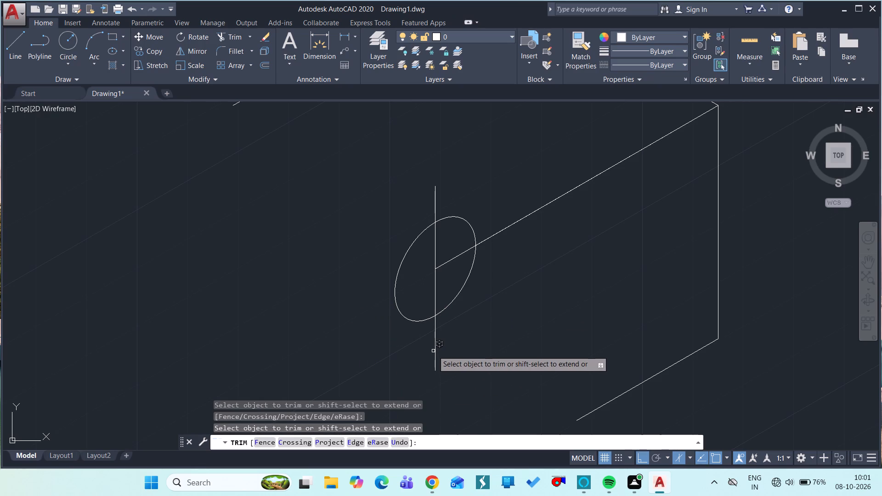
left_click_drag(433, 351, 441, 353)
left_click(441, 353)
key("Escape")
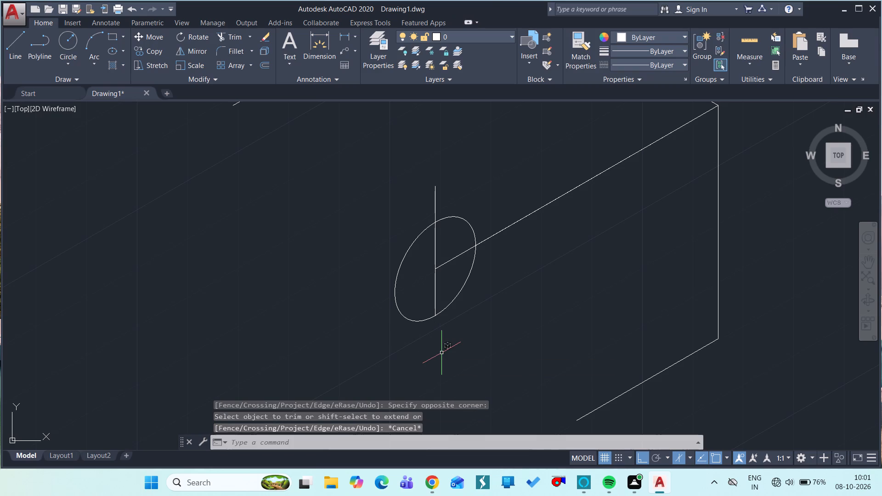
Draw a line from the vertical line's lower end 72 at 210° on isoplane Right, continuing 16 at 150° on isoplane Left.
type("l")
key("space")
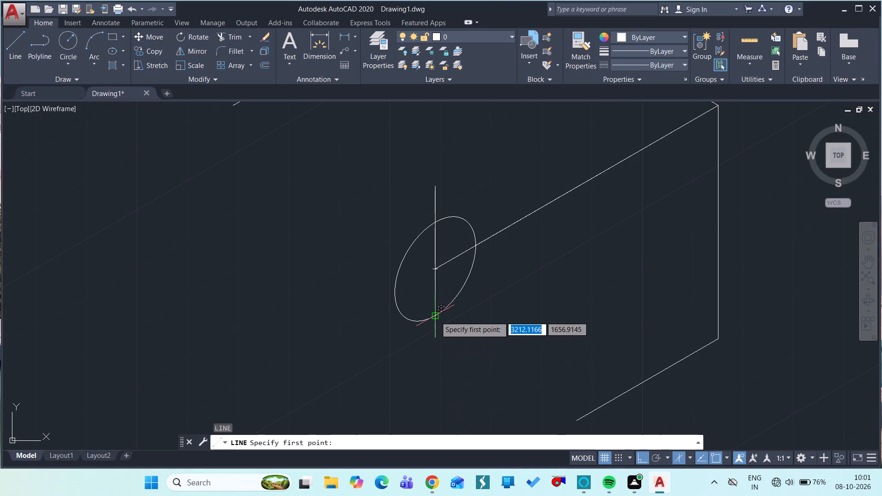
left_click(435, 316)
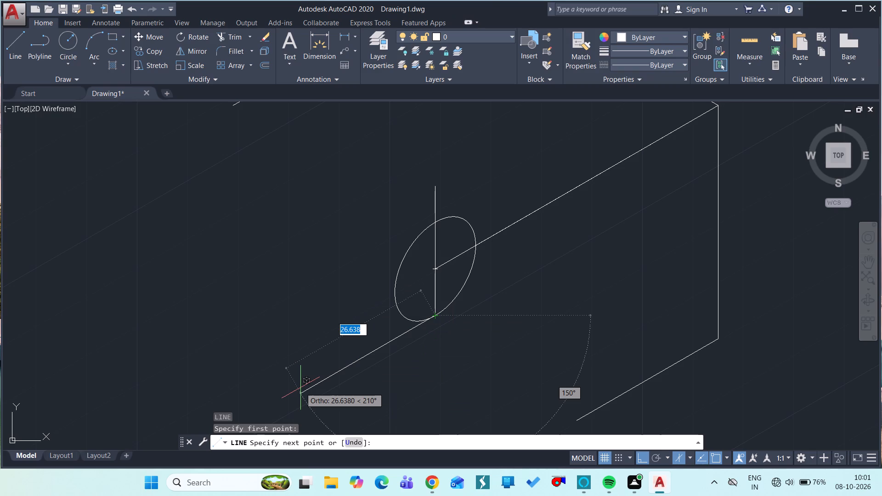
type("72")
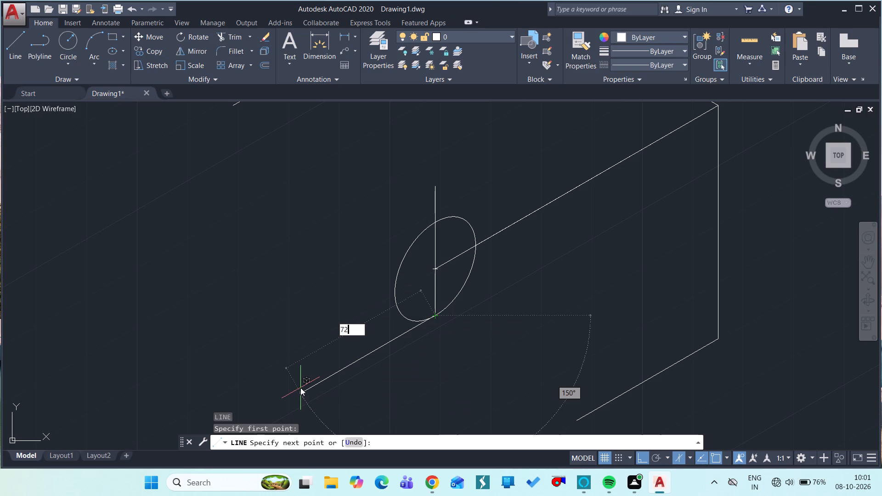
key("space")
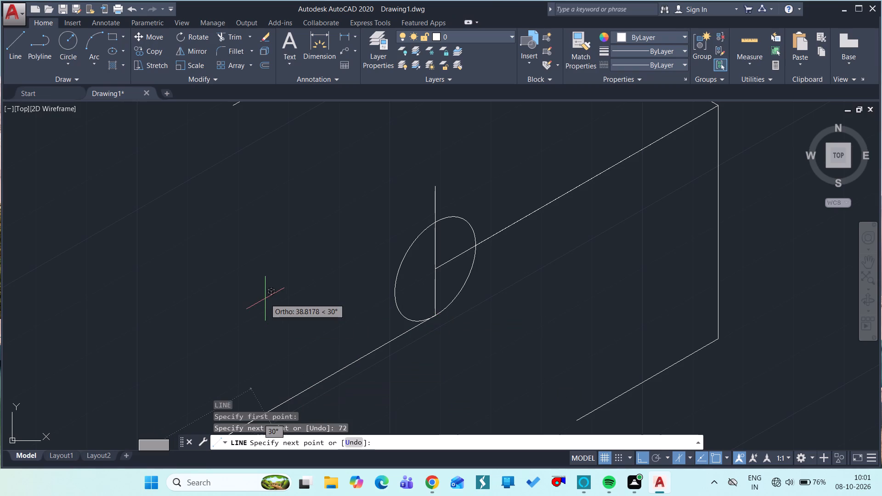
scroll(265, 299, "down", 3, "ctrl")
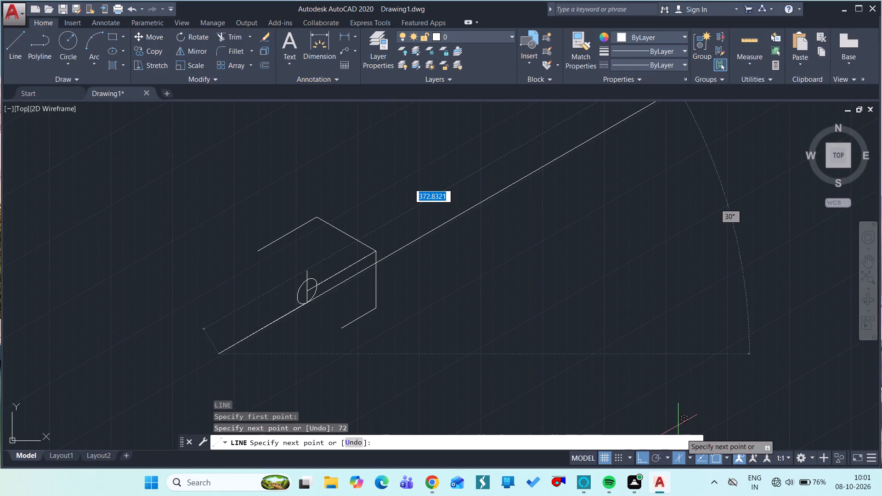
left_click(689, 457)
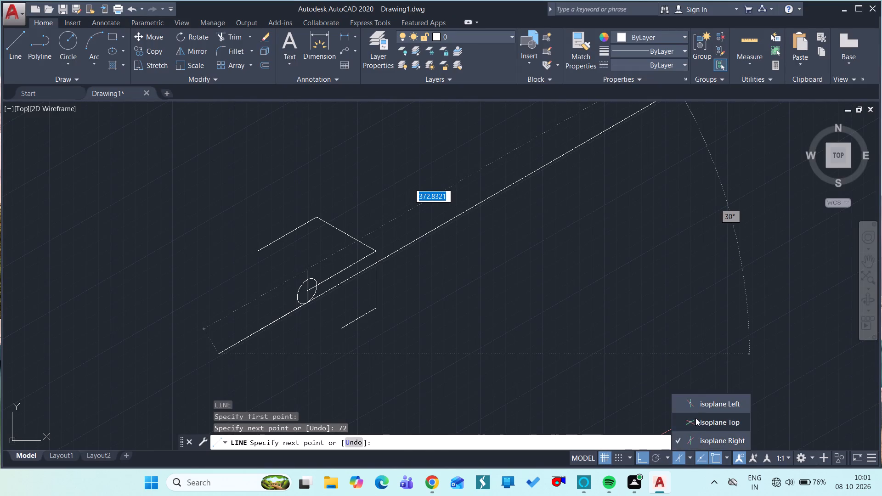
left_click(695, 411)
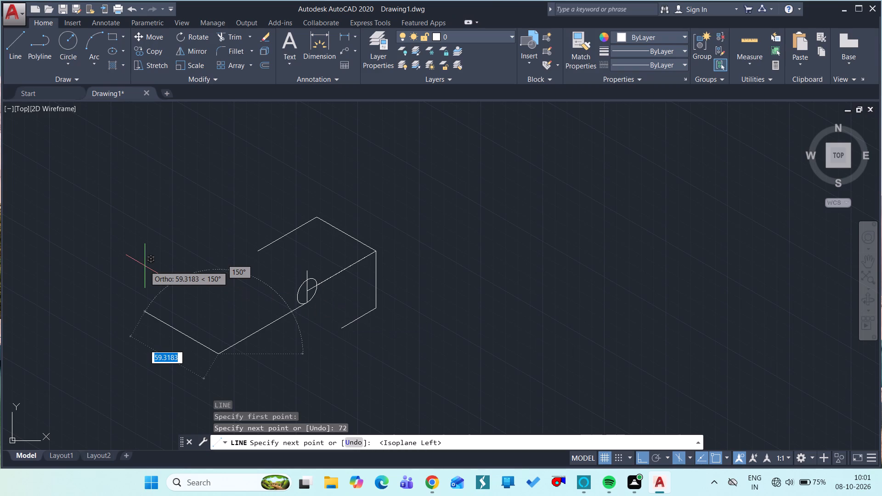
type("16")
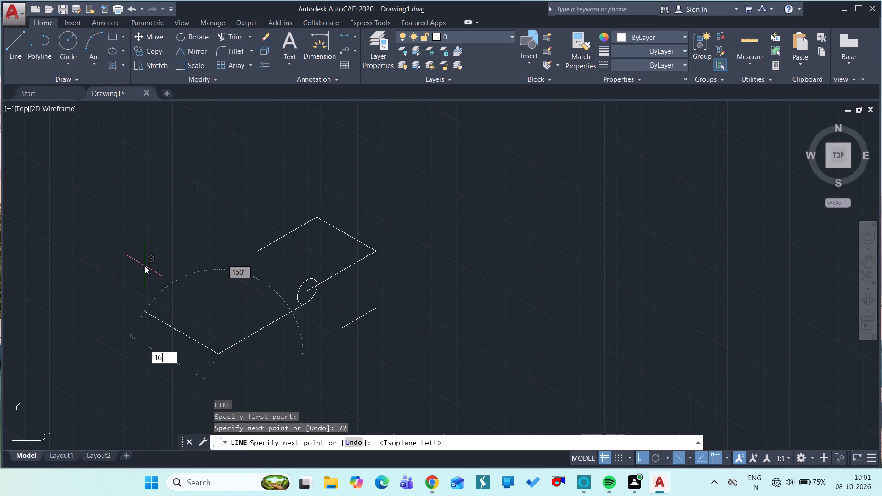
key("space")
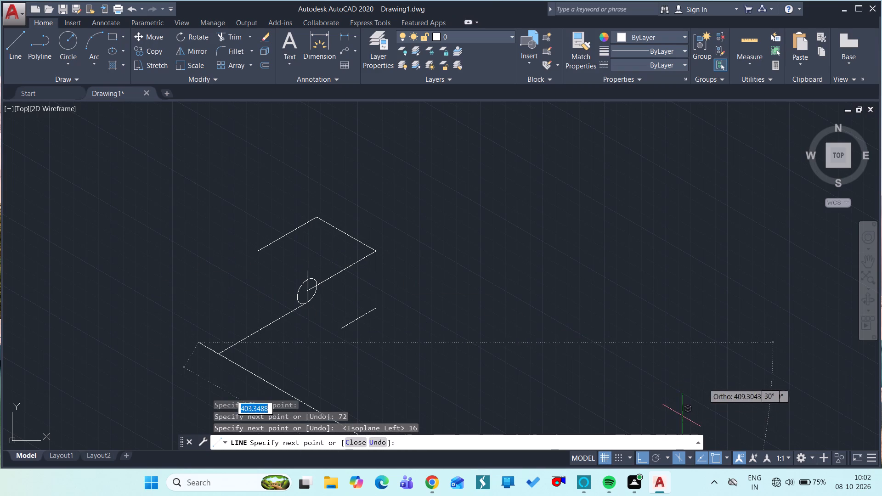
Continue the outline with a slot: 28 at 30° on isoplane Right, 16 at 150° on isoplane Left, and 28 at 210° on isoplane Right.
left_click(690, 456)
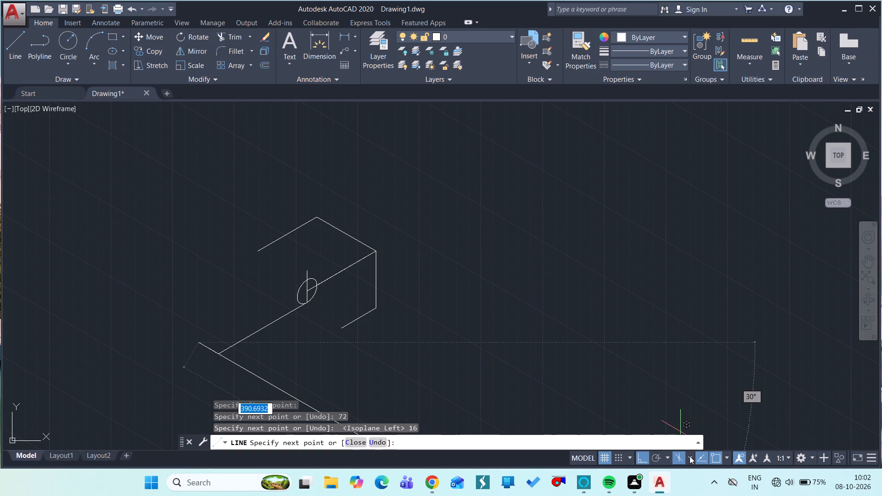
left_click(697, 440)
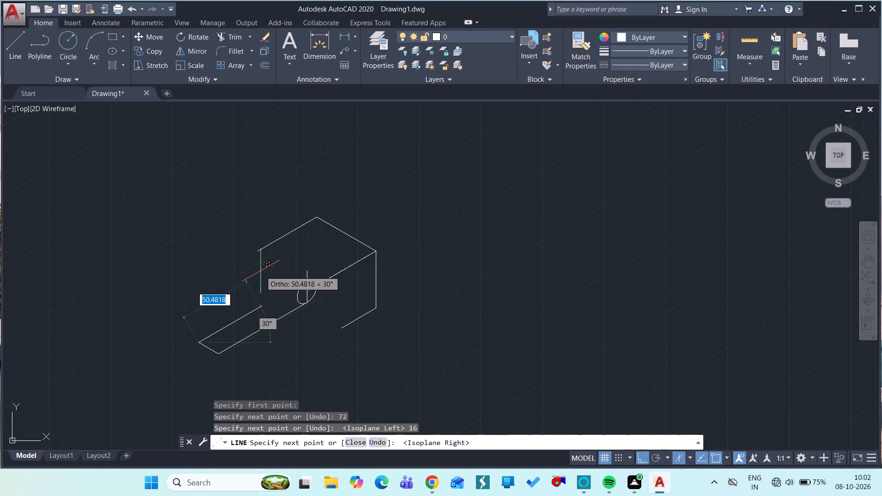
type("28")
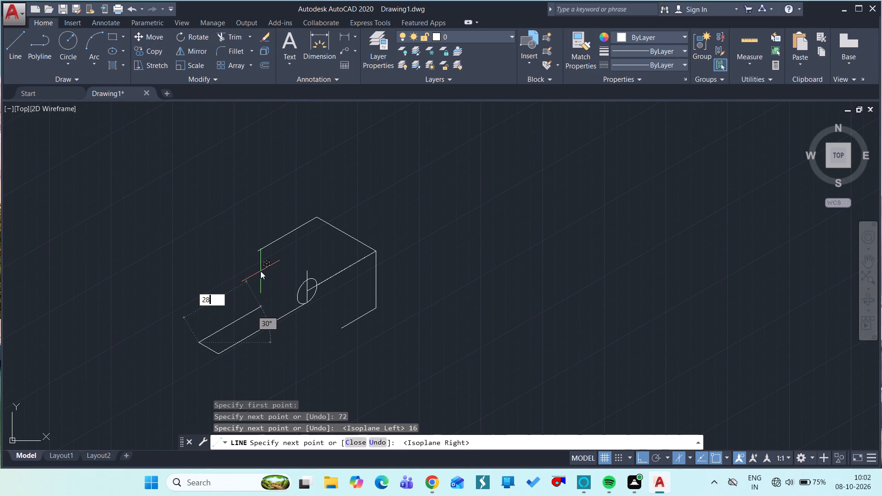
key("space")
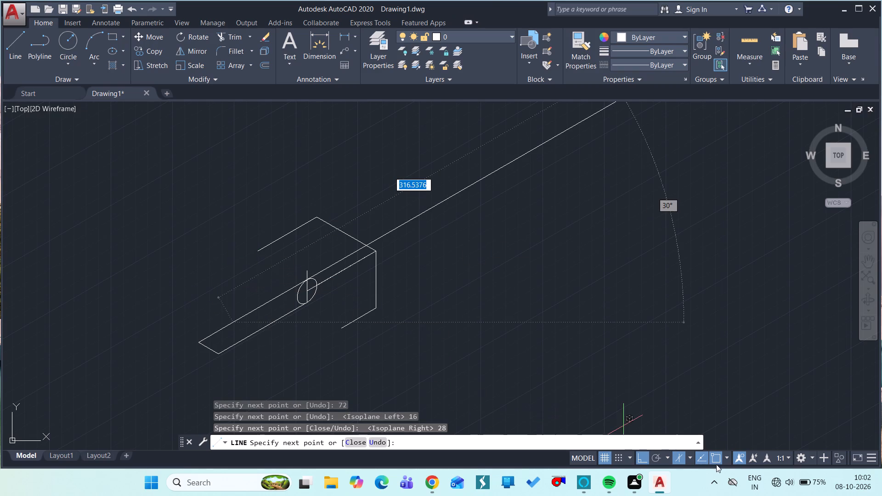
left_click(690, 462)
left_click(697, 406)
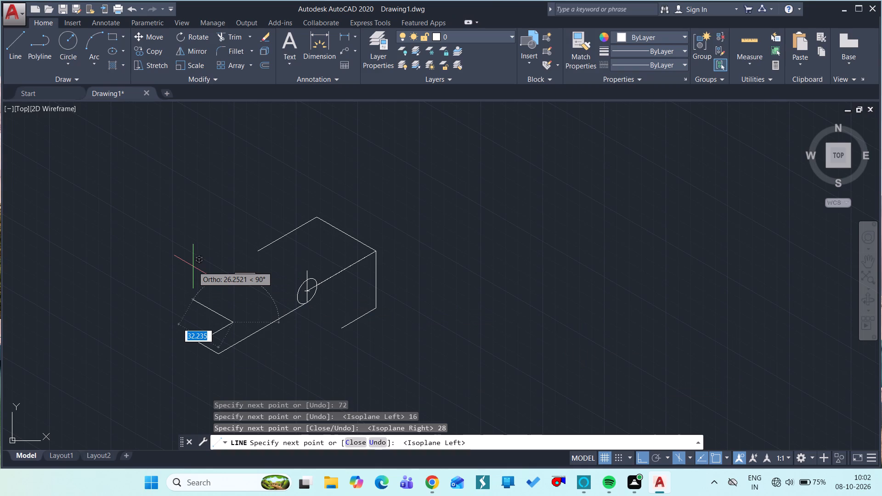
type("16")
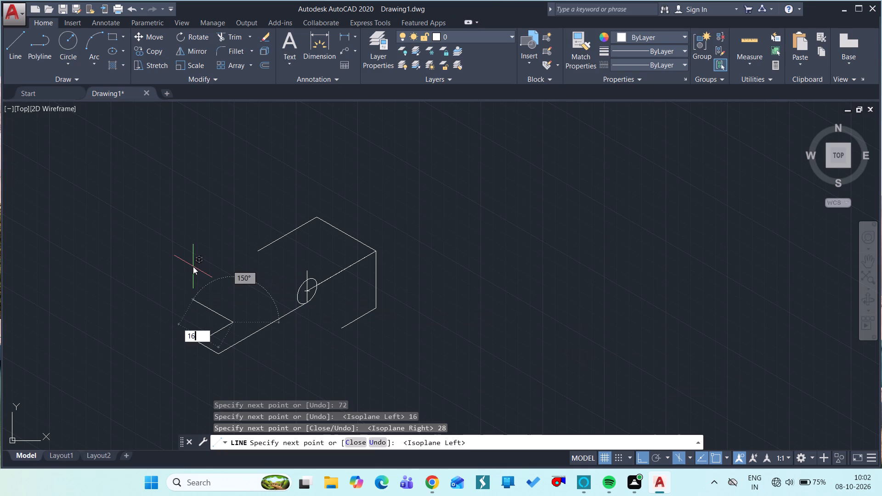
key("space")
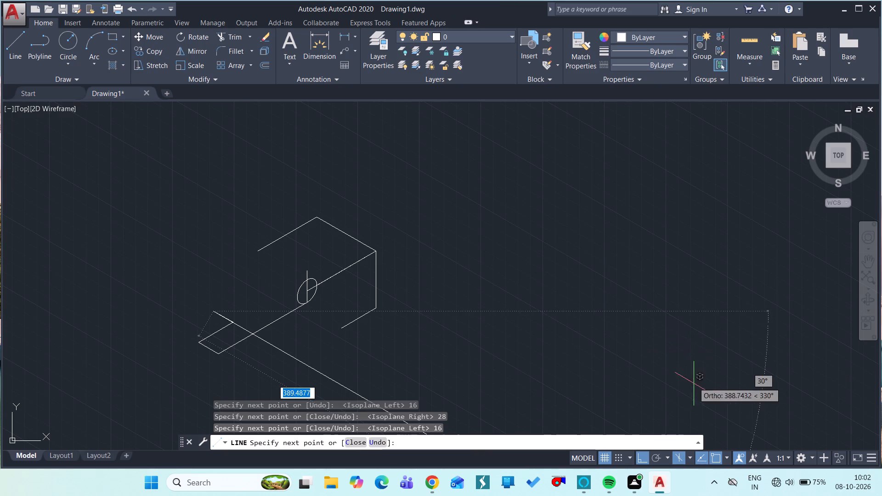
left_click(693, 457)
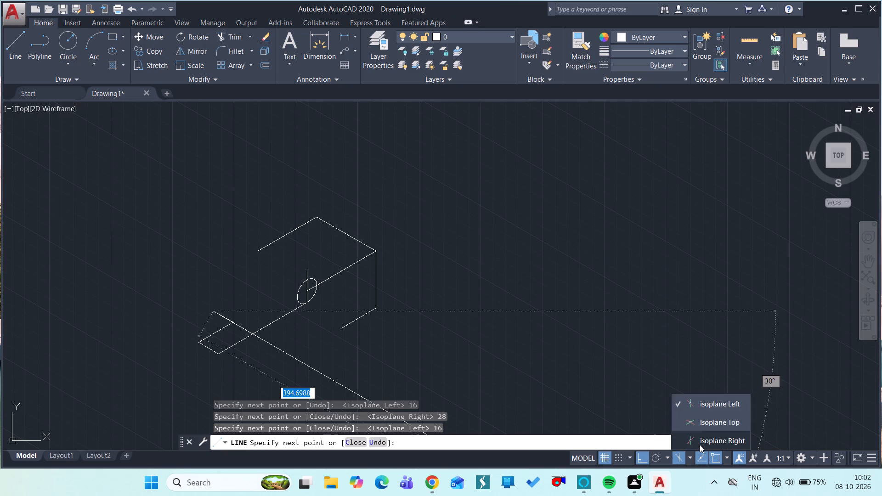
left_click(700, 444)
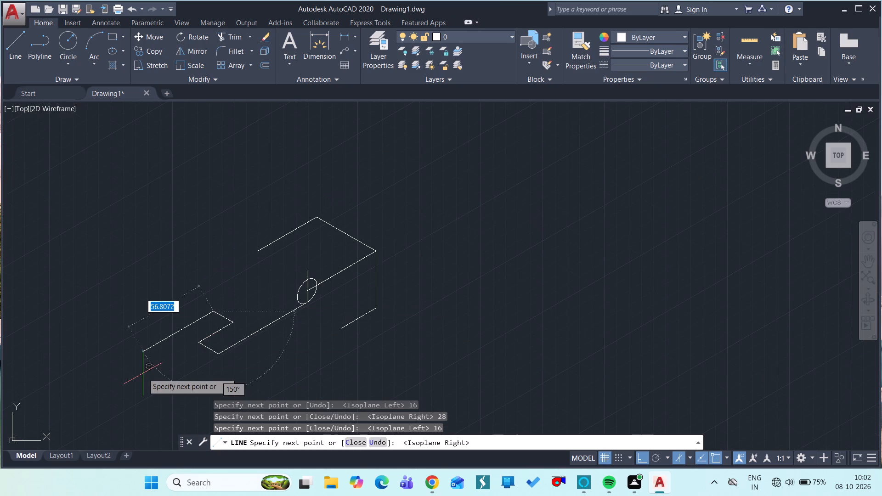
type("28")
key("space")
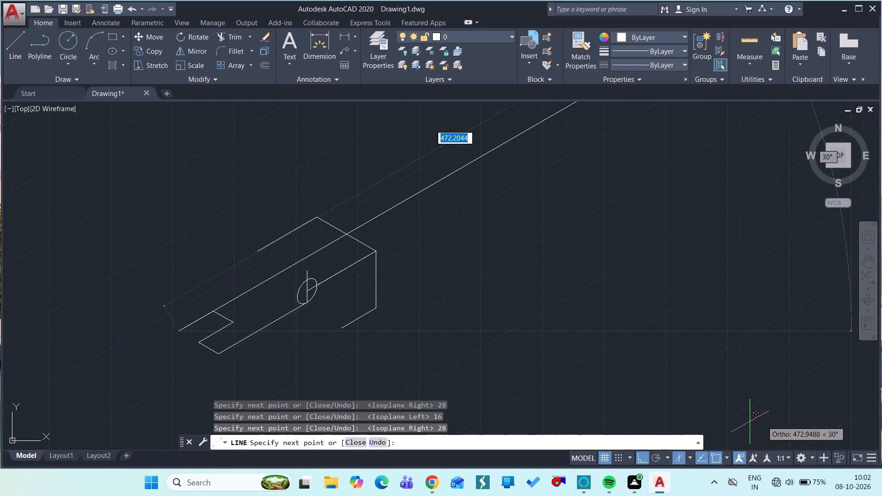
Finish the slotted base outline with segments of 16 at 150° on isoplane Left and 72 at 30° on isoplane Right.
left_click(688, 457)
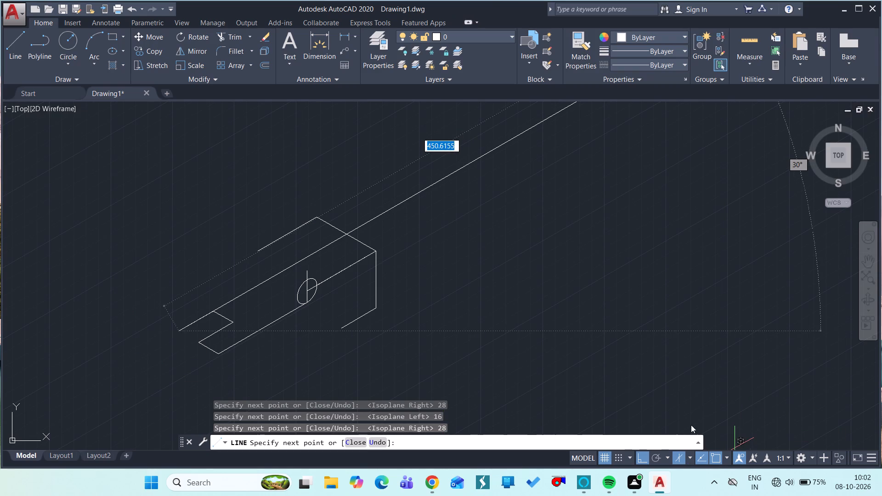
left_click(695, 402)
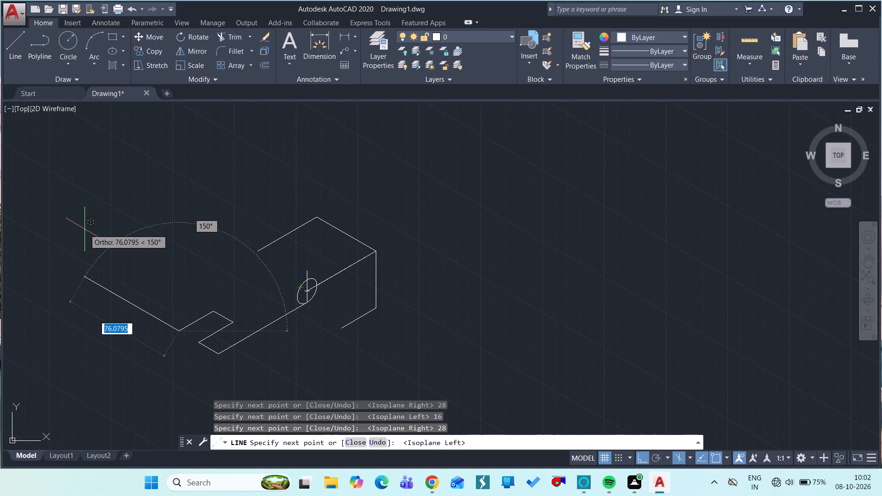
type("16")
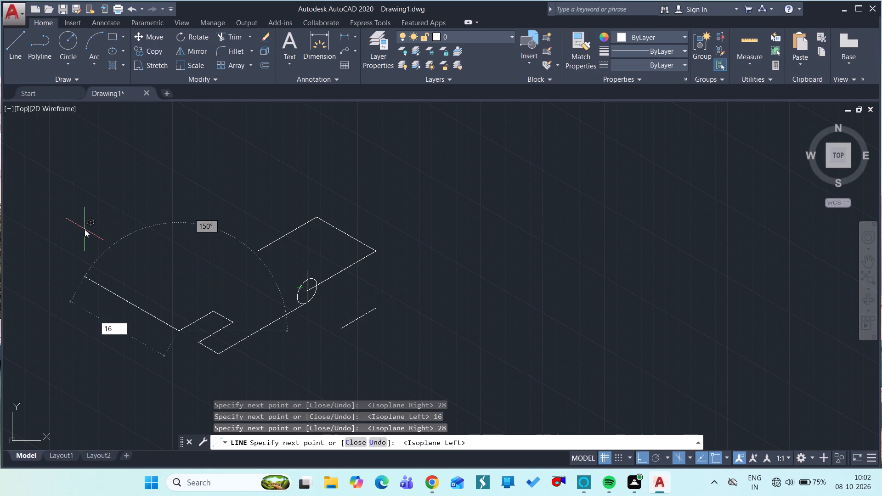
key("space")
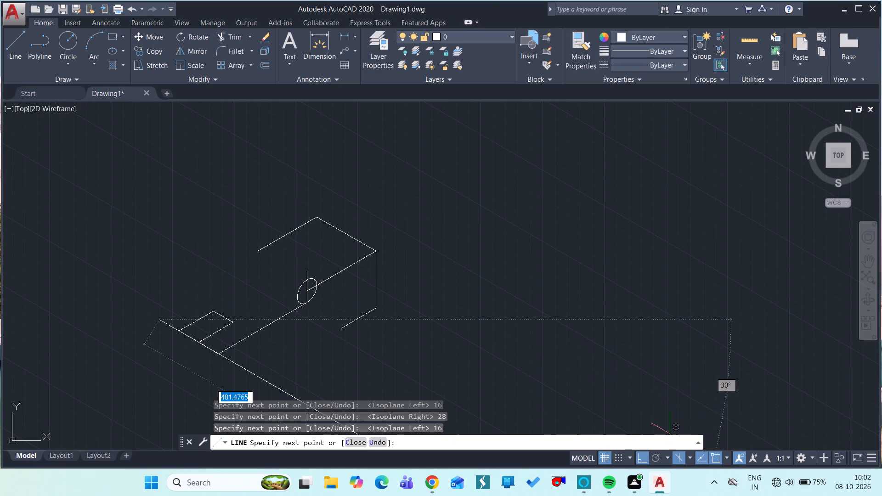
left_click(691, 458)
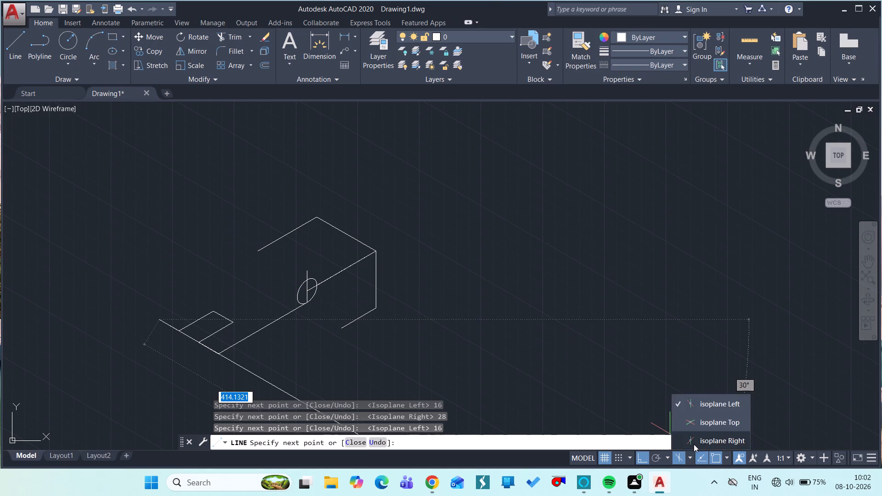
left_click(695, 441)
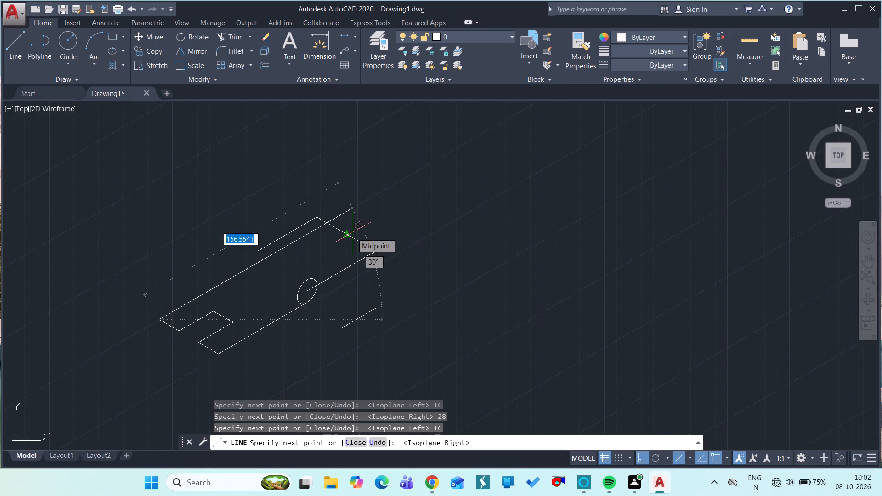
type("72")
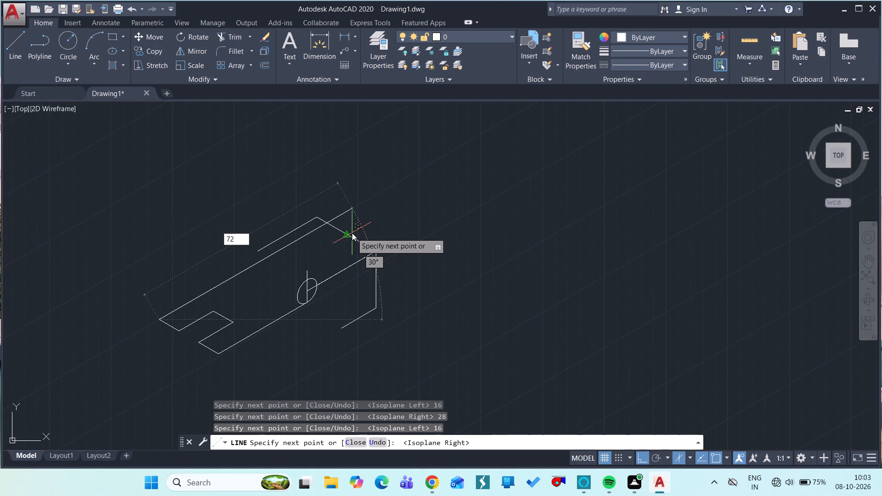
key("space")
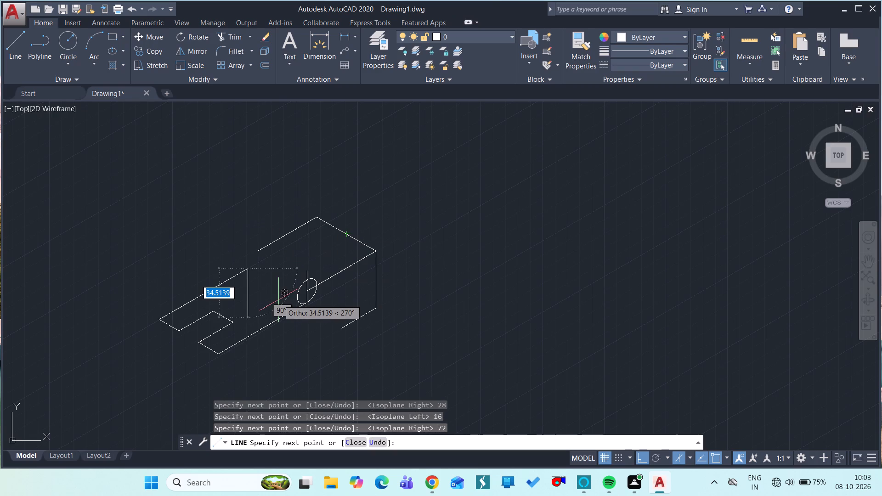
key("Escape")
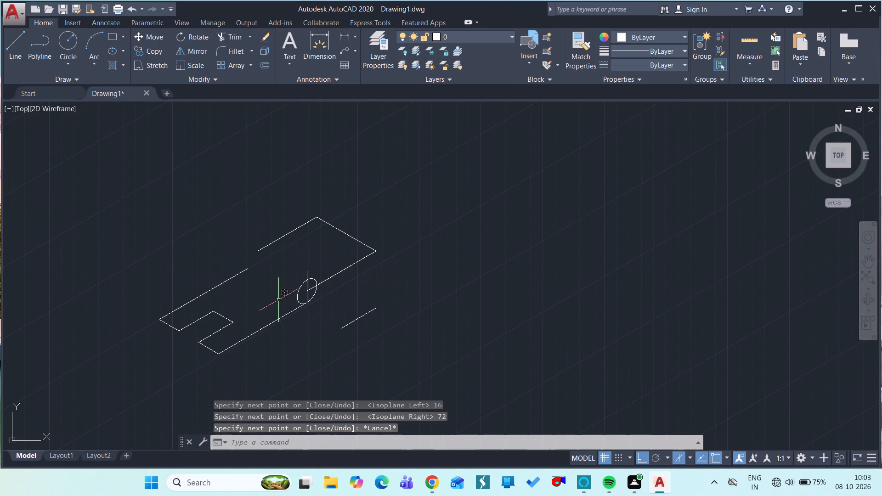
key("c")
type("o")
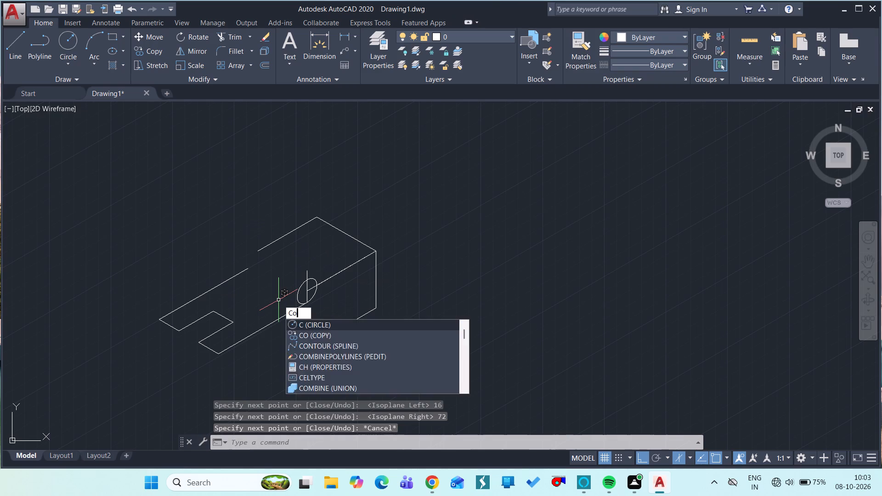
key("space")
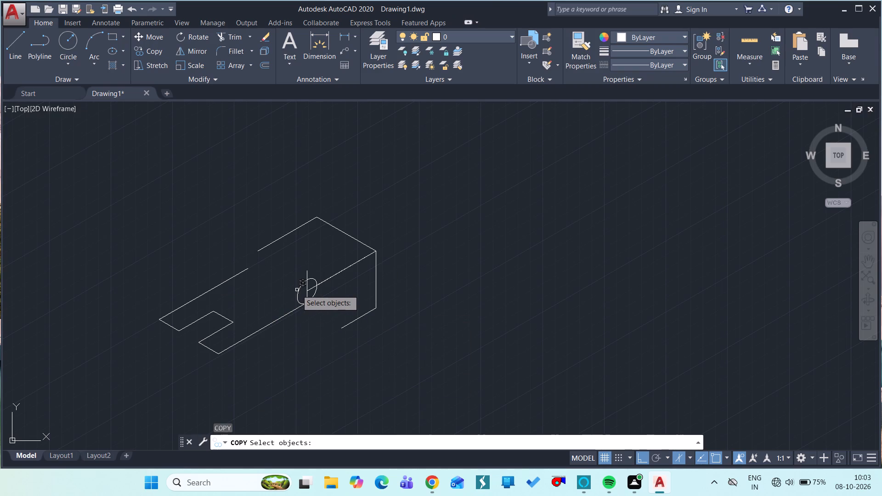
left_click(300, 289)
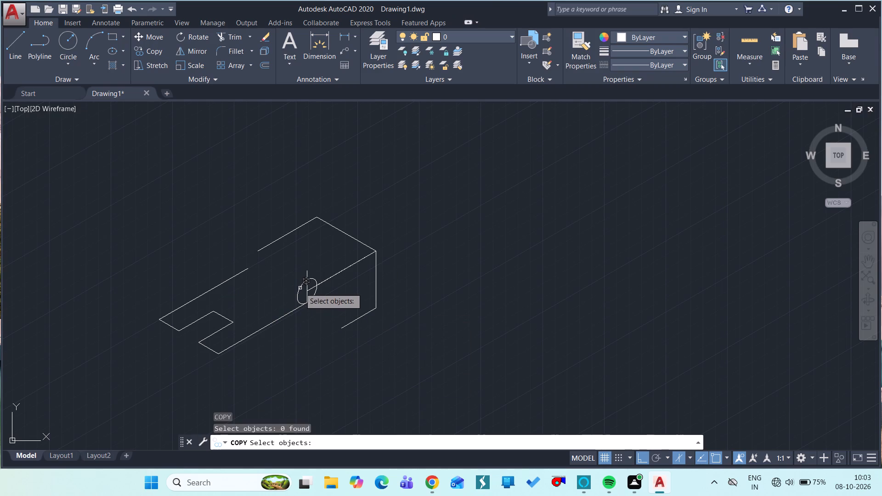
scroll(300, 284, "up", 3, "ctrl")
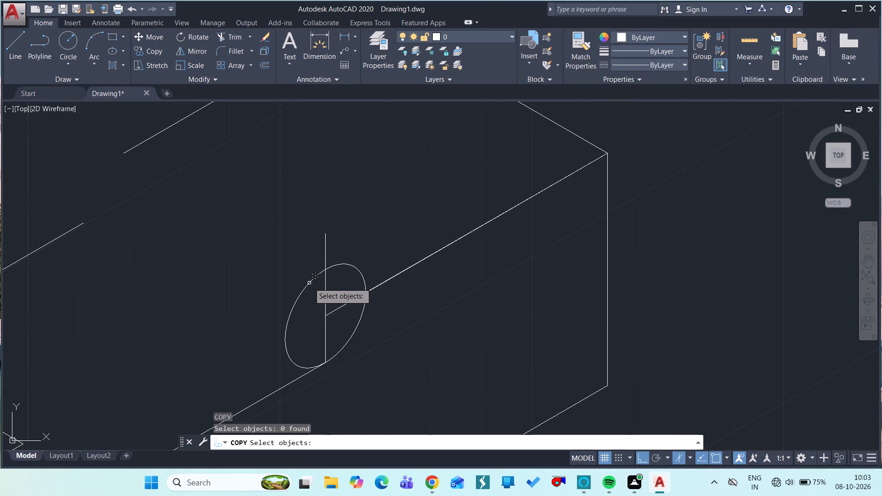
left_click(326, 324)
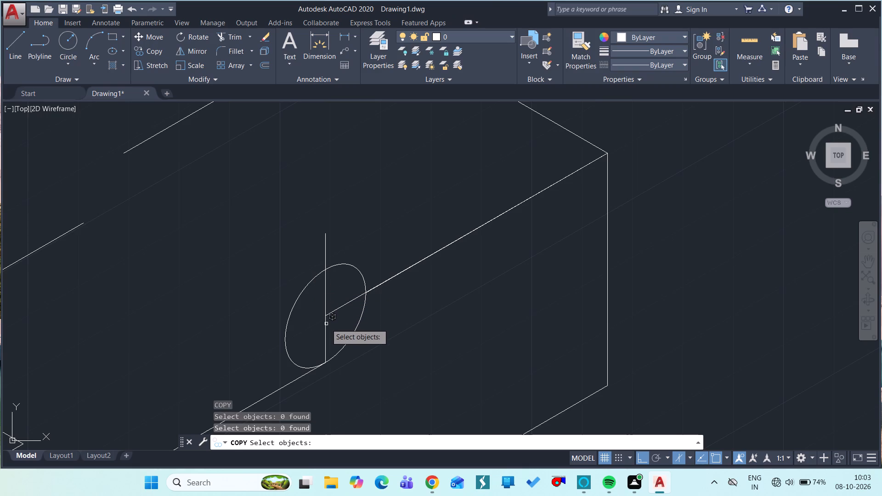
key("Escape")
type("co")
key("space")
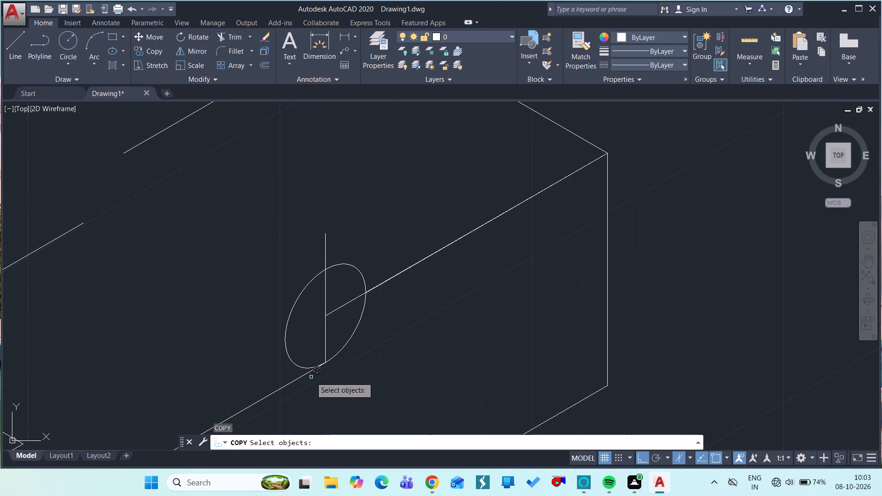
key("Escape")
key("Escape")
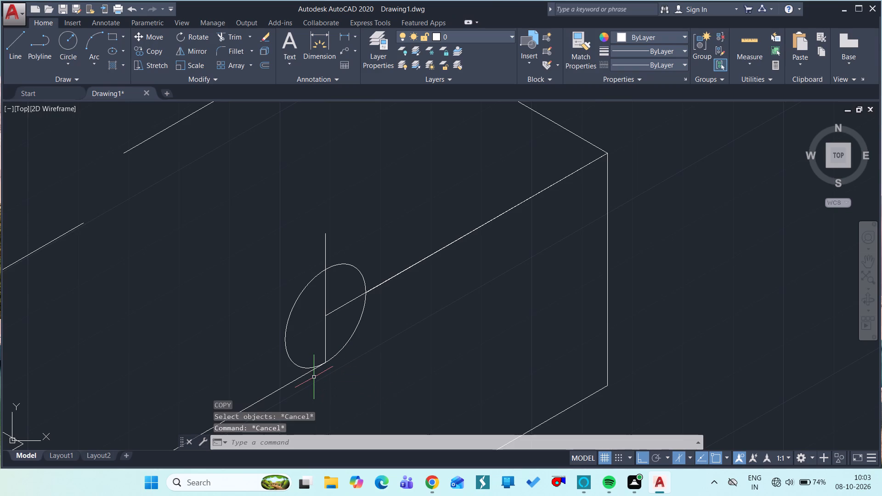
Copy the isocircle, its vertical line and the sloped line from the isocircle's centre, 48 at 150° on isoplane Left.
type("co")
key("space")
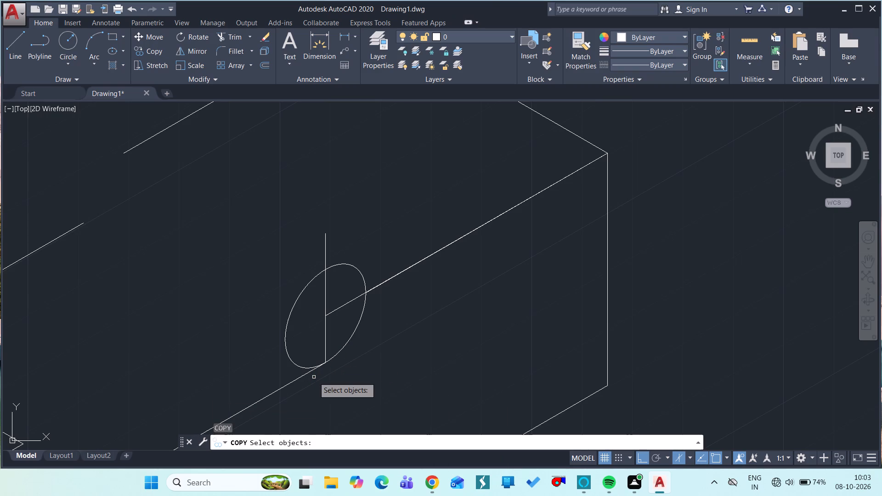
left_click(344, 345)
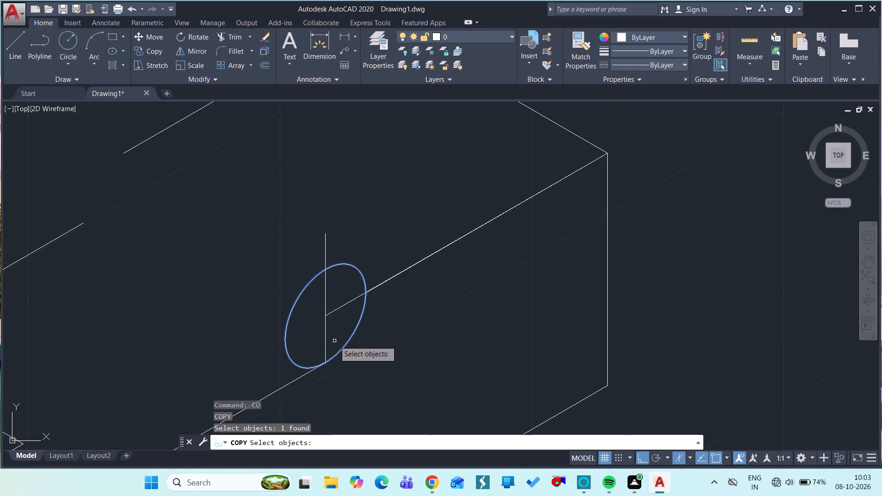
left_click(325, 338)
left_click(336, 311)
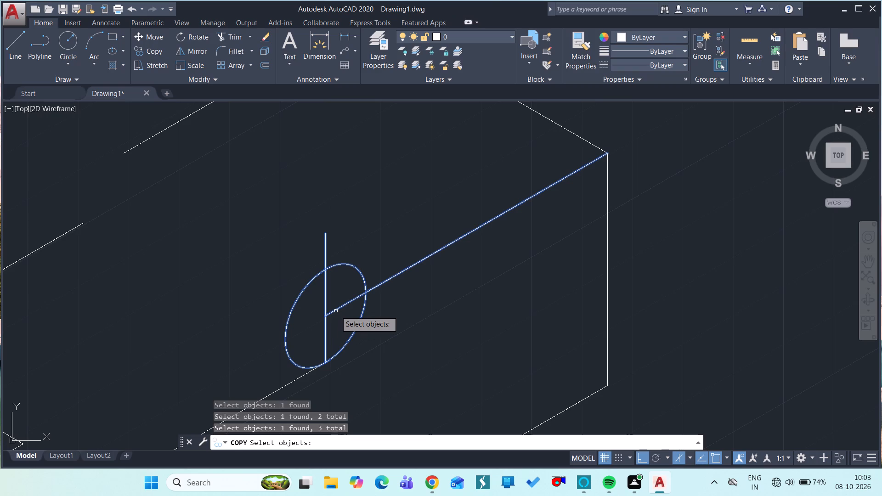
key("space")
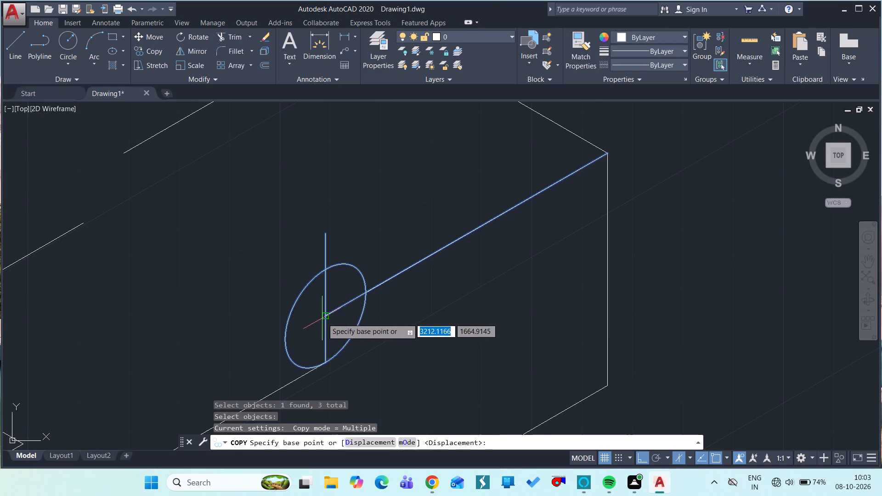
left_click_drag(326, 315, 273, 274)
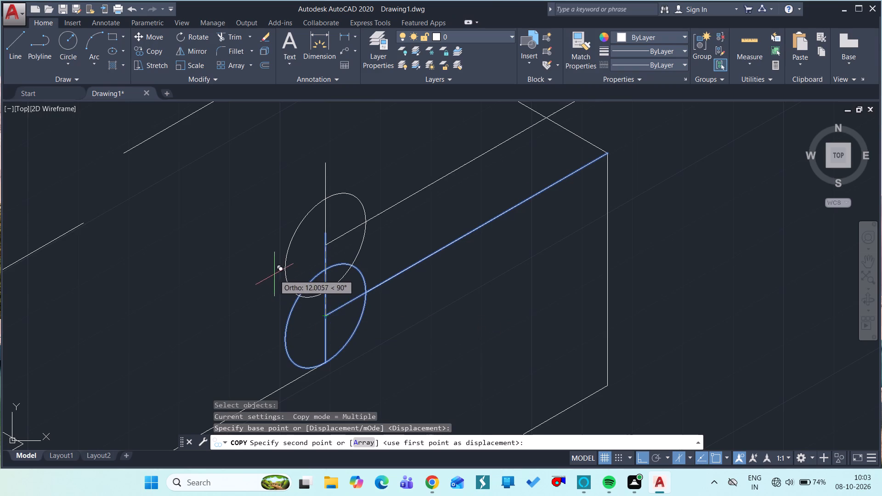
left_click_drag(273, 274, 272, 271)
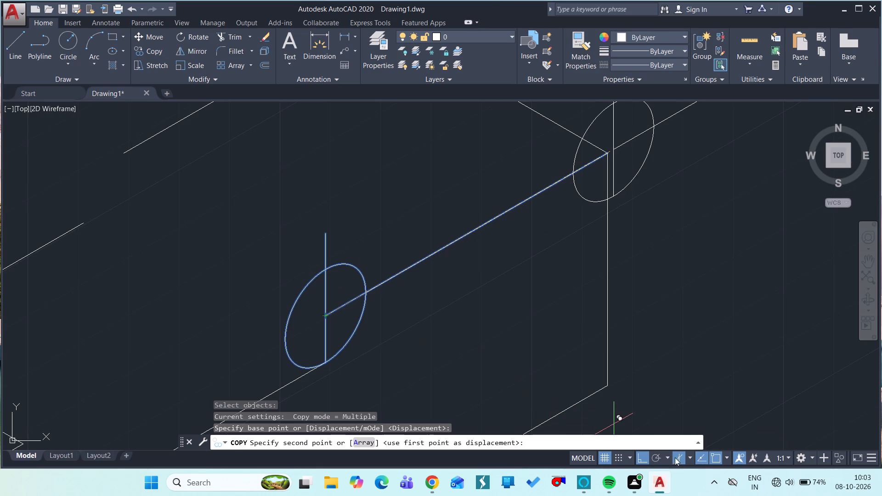
left_click(688, 454)
left_click(686, 401)
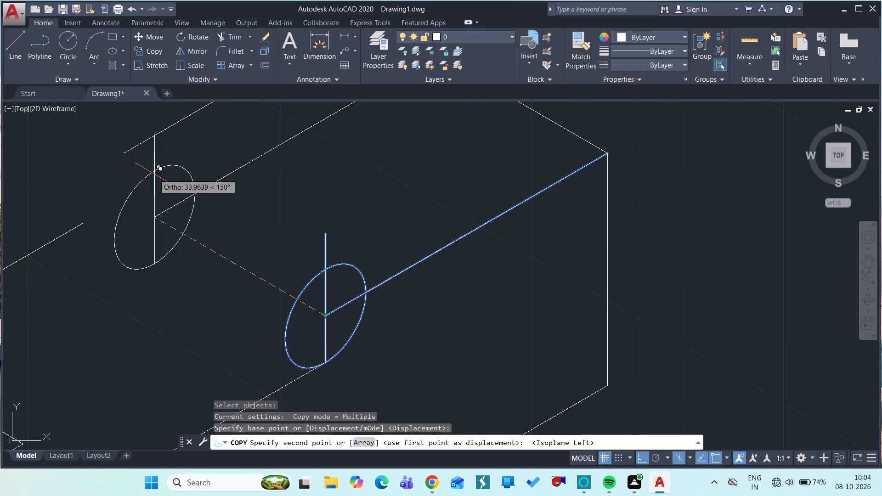
type("48")
key("space")
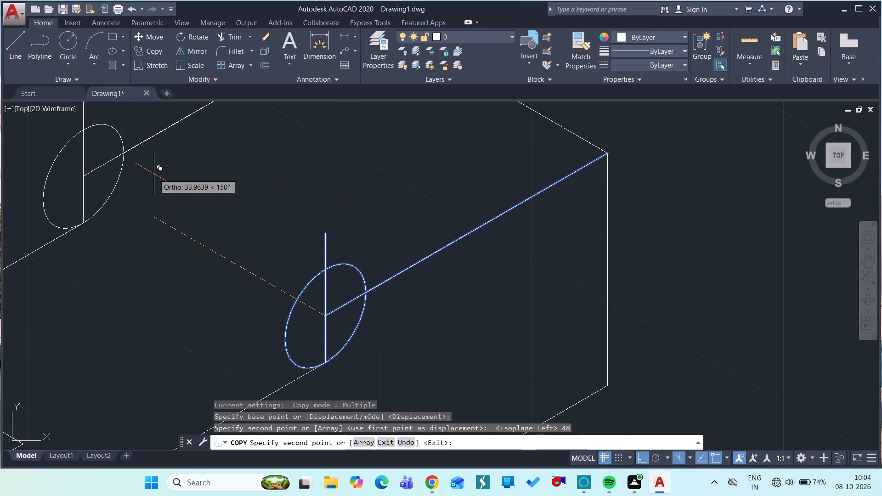
key("Escape")
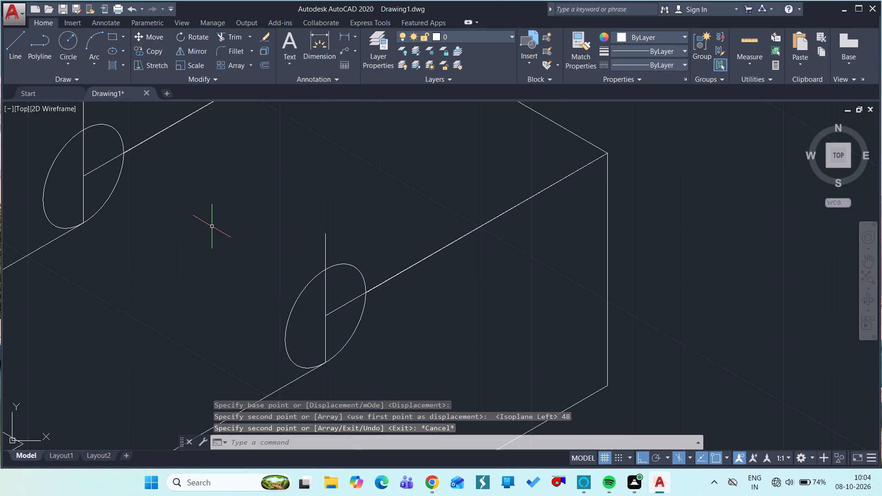
Trim the front isocircle to the arc joining the two sloped edges, removing the vertical line's upper end and the sloped line inside the circle.
type("tr")
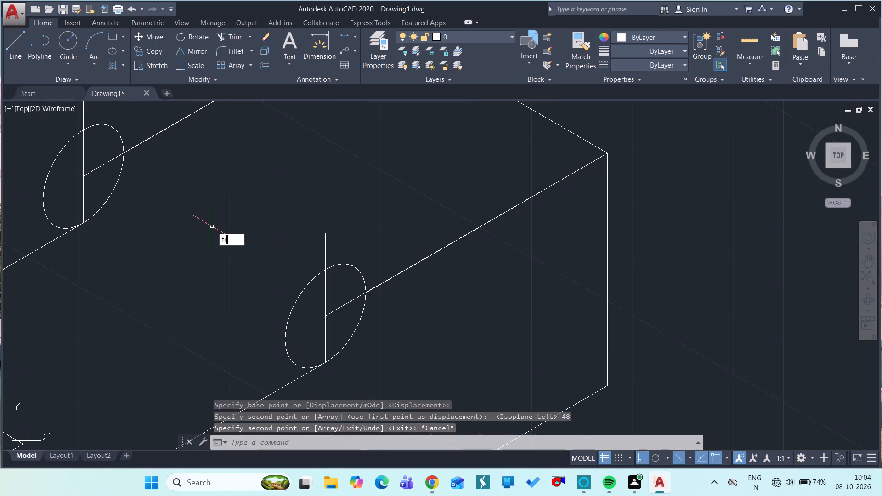
key("space")
key("space")
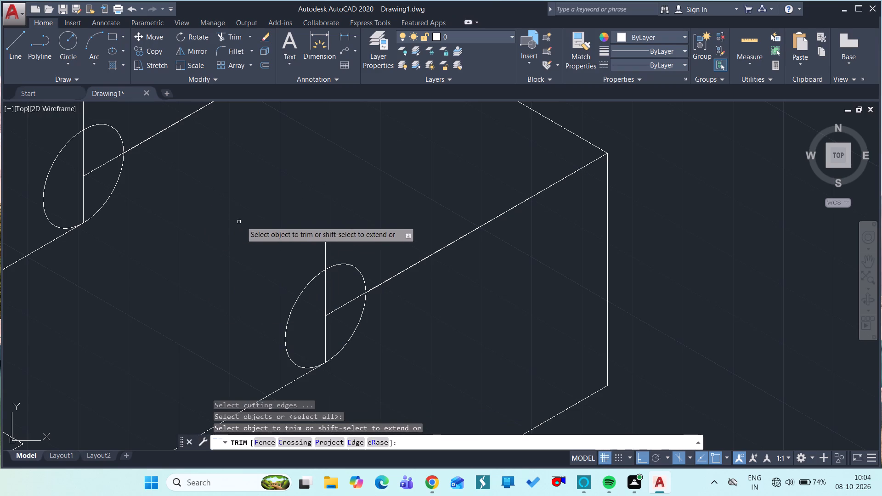
left_click(338, 265)
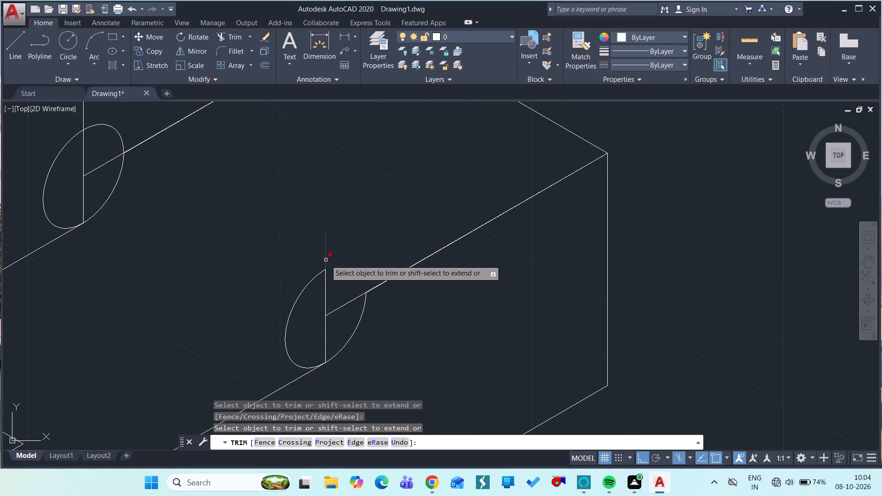
left_click(326, 260)
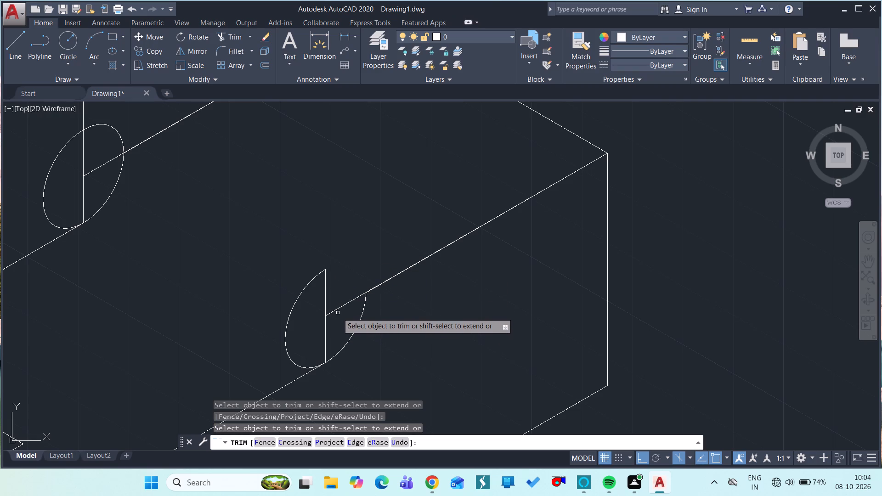
left_click_drag(345, 302, 326, 323)
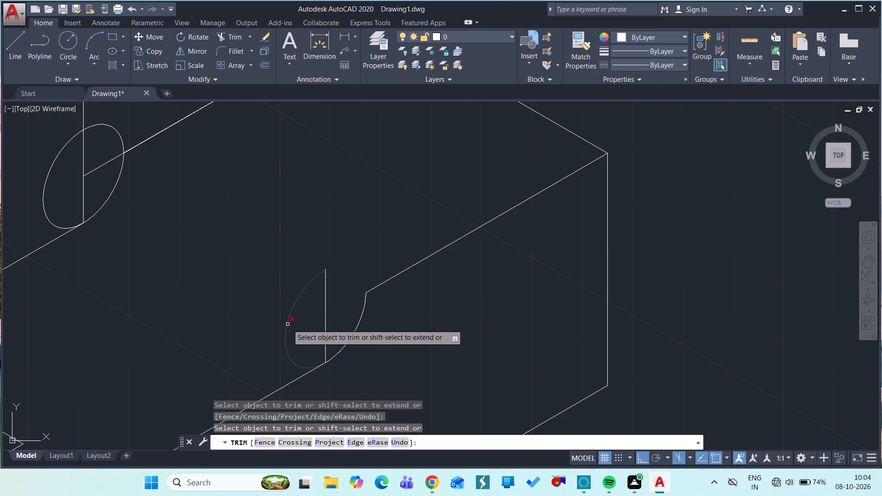
left_click(288, 324)
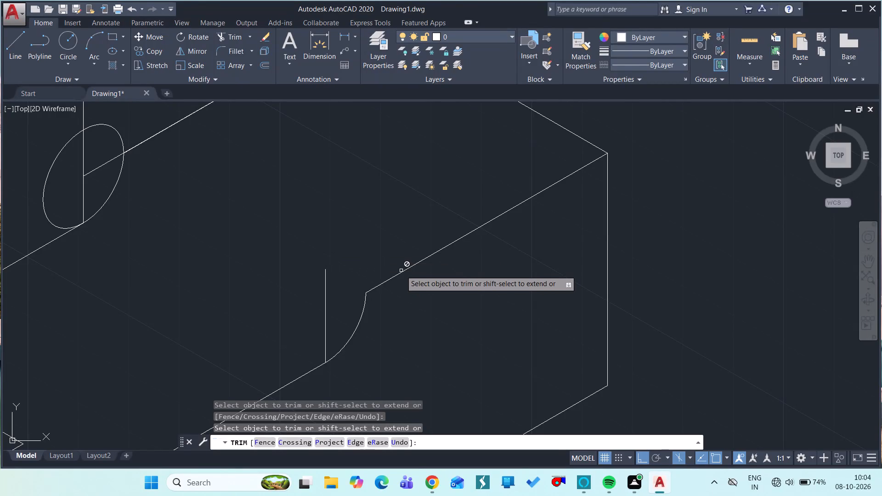
key("Escape")
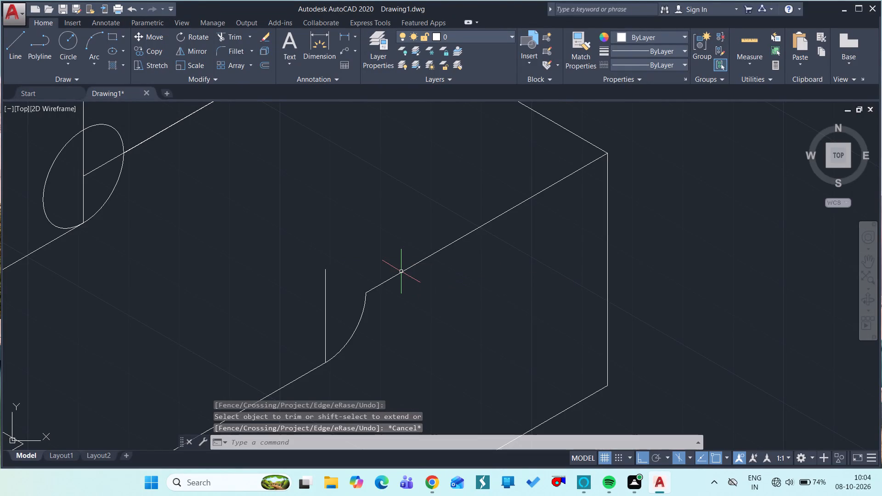
Erase the duplicate line overlapping the sloped edge that starts at the front arc's upper end.
left_click(401, 271)
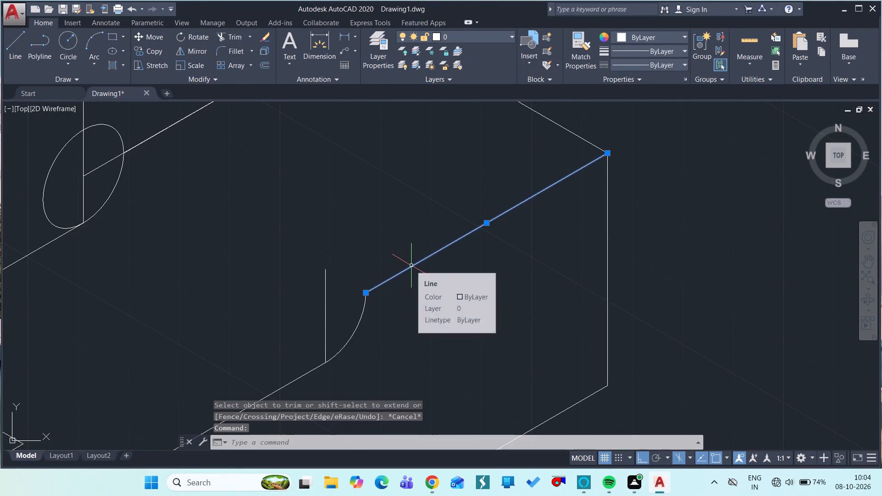
key("e")
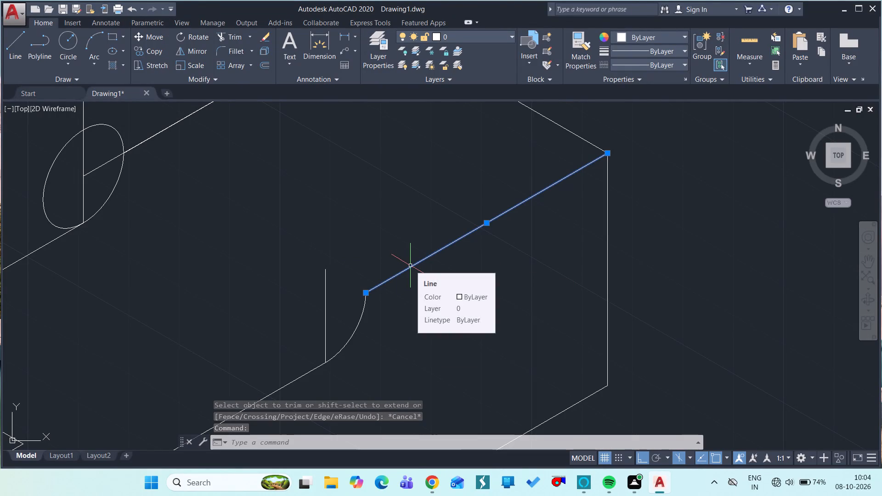
key("space")
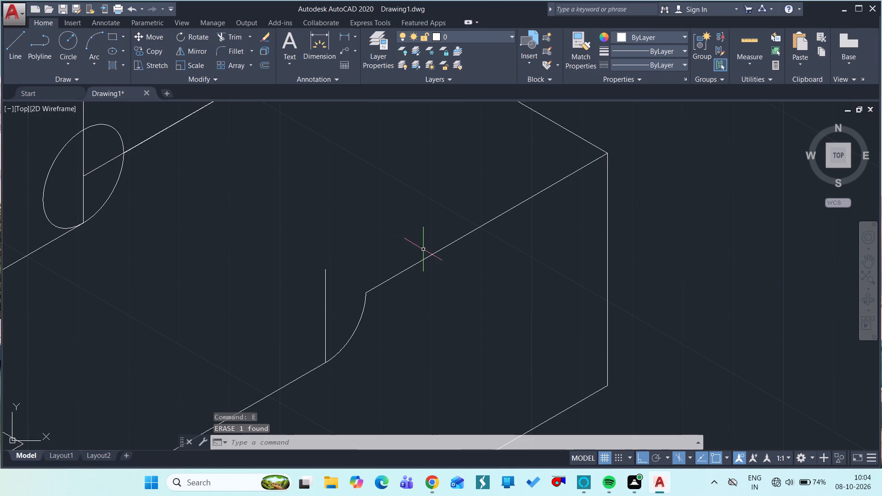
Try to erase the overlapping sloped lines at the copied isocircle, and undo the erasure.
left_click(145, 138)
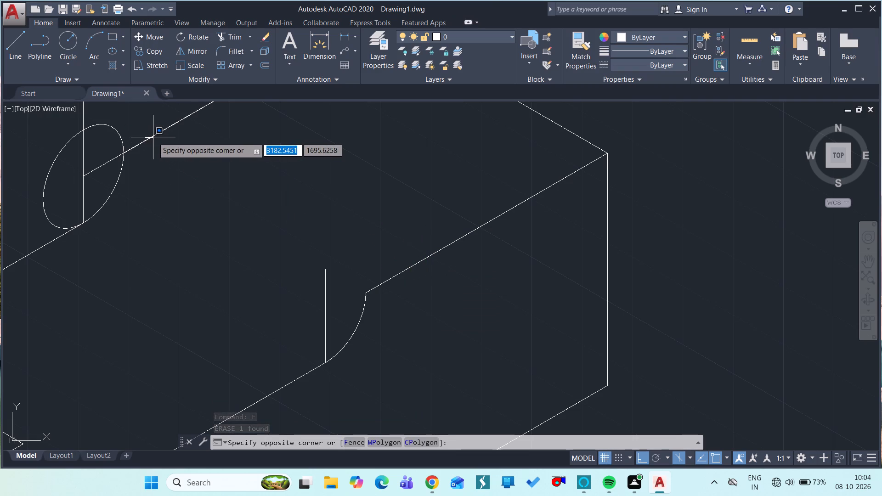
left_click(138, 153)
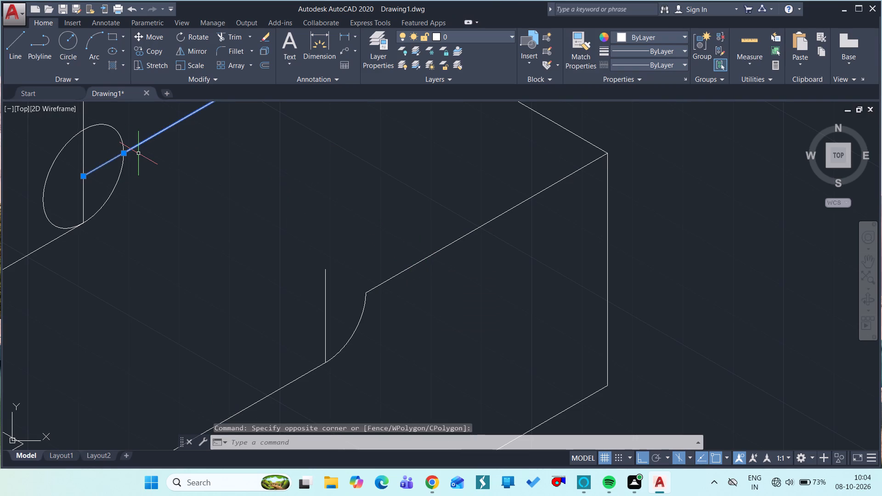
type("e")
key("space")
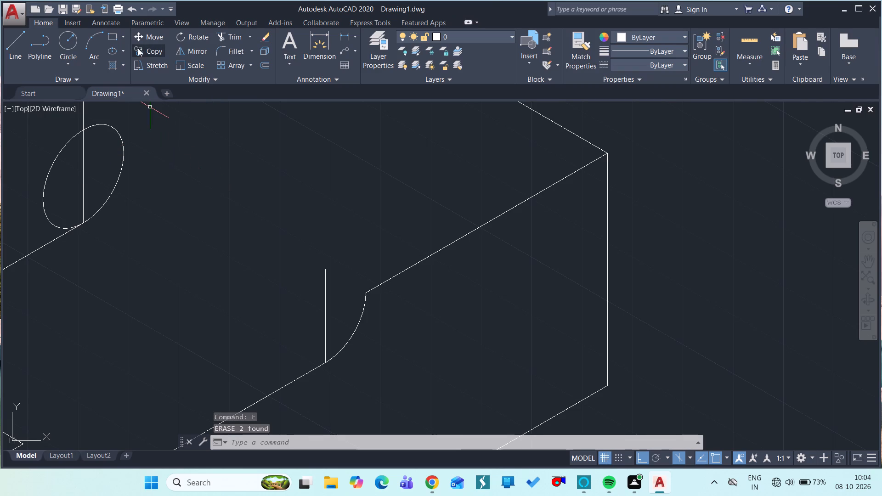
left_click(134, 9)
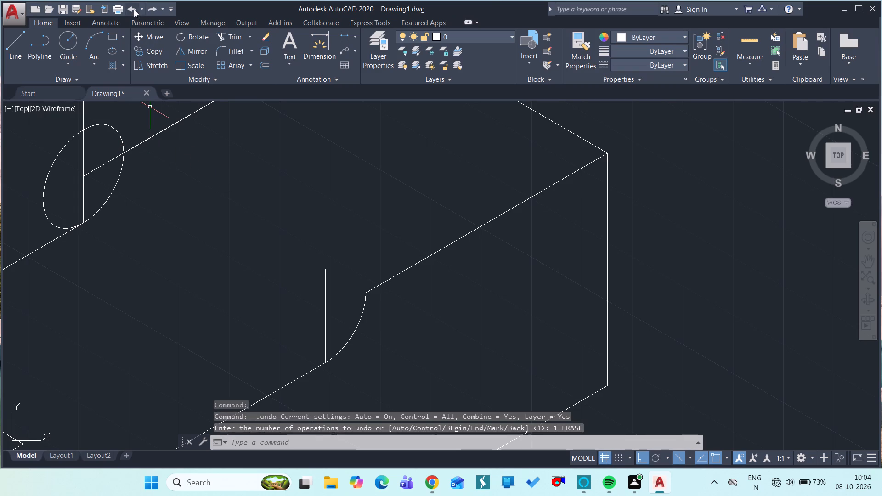
Erase only the copied sloped line that starts at the centre of the back isocircle.
left_click(105, 162)
type("e")
key("space")
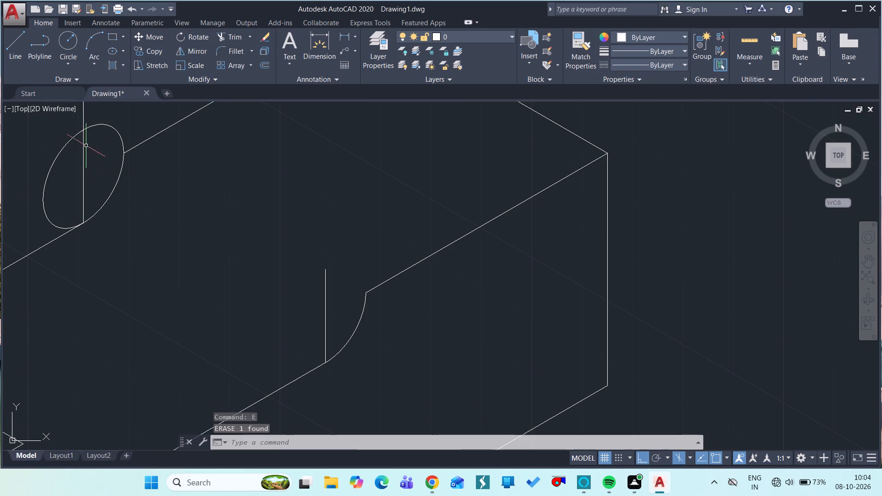
Trim the back isocircle to the arc joining the two sloped edges, removing the vertical line's end above the circle.
type("tr")
key("space")
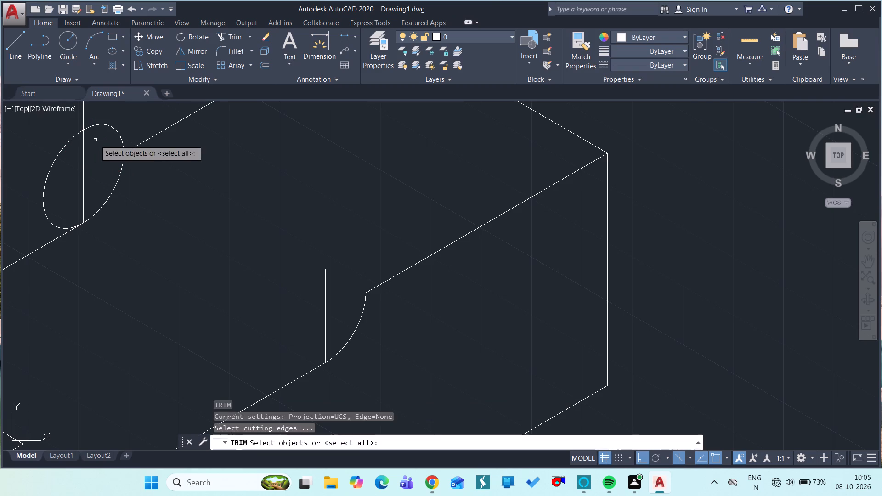
key("space")
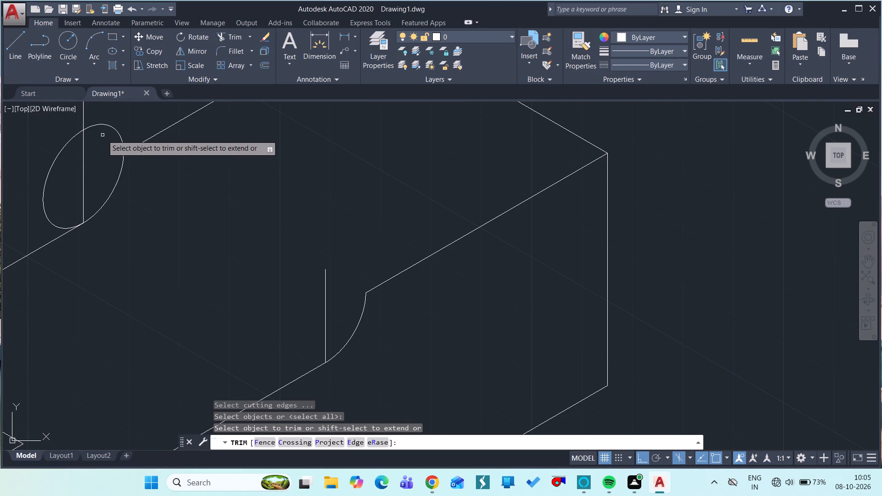
left_click(111, 127)
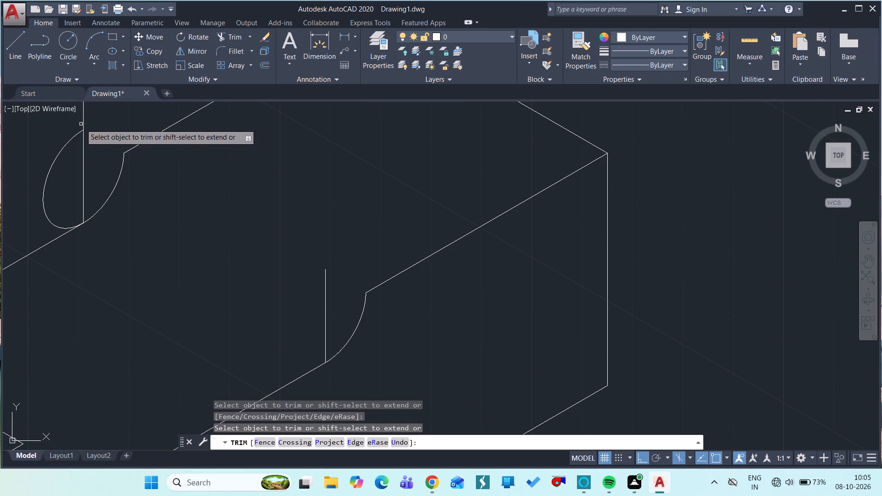
left_click(81, 124)
left_click(97, 114)
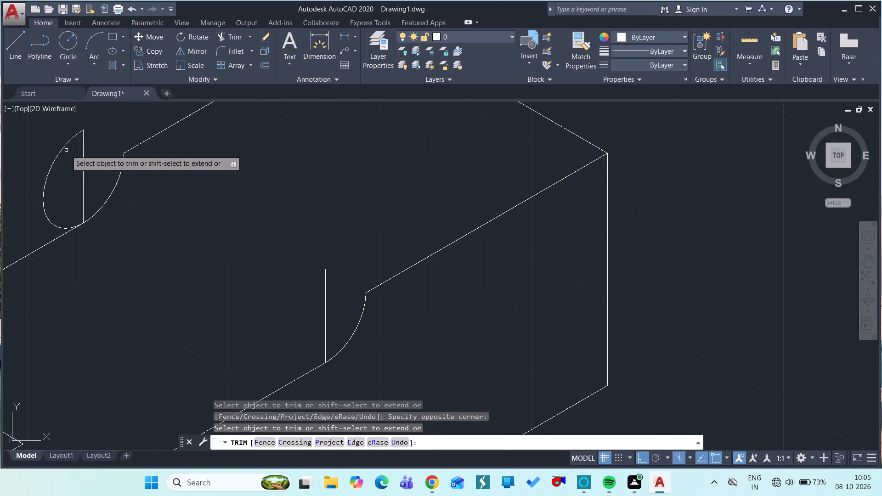
left_click(63, 150)
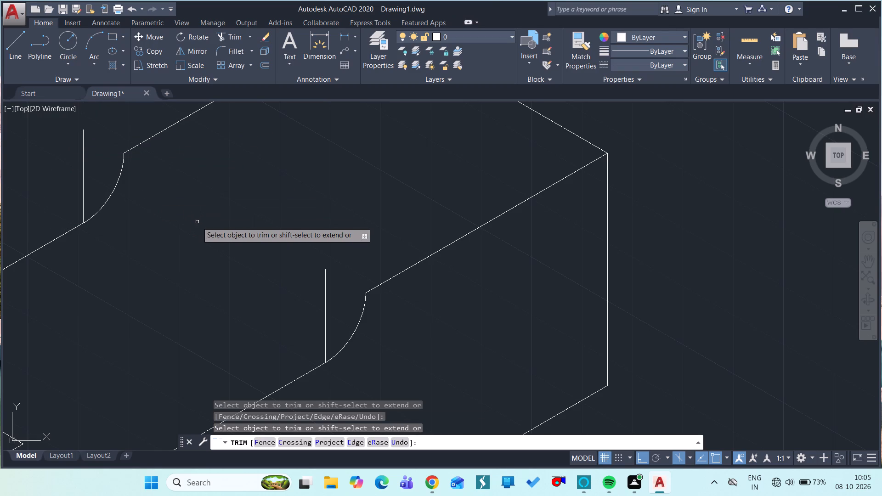
key("Escape")
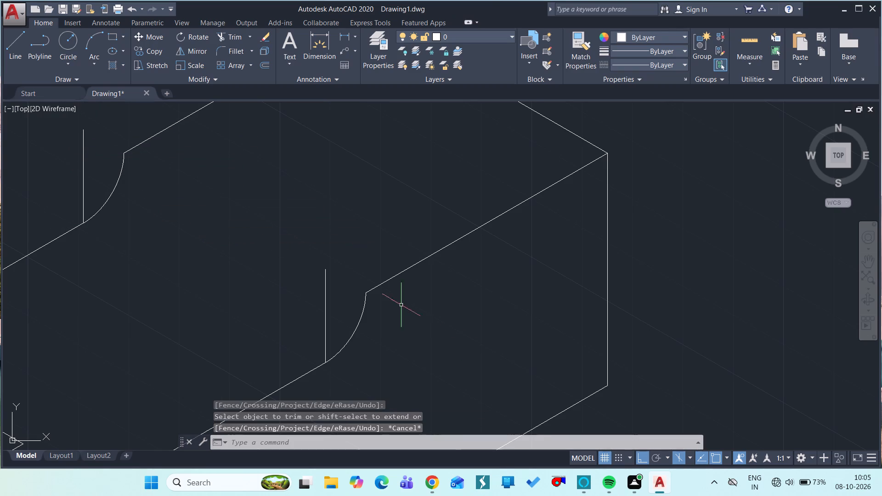
Draw a 19-unit line from the upper end of each arc, front and back, along the top face's edge towards the other arc.
key("l")
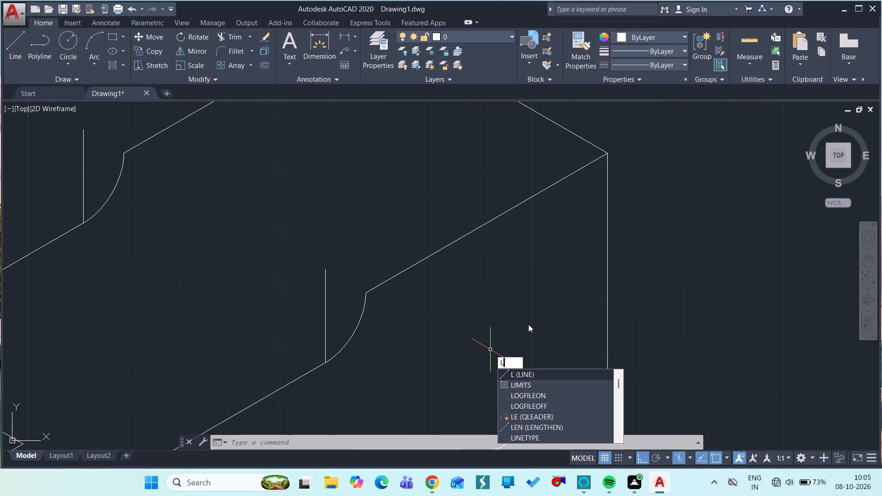
key("space")
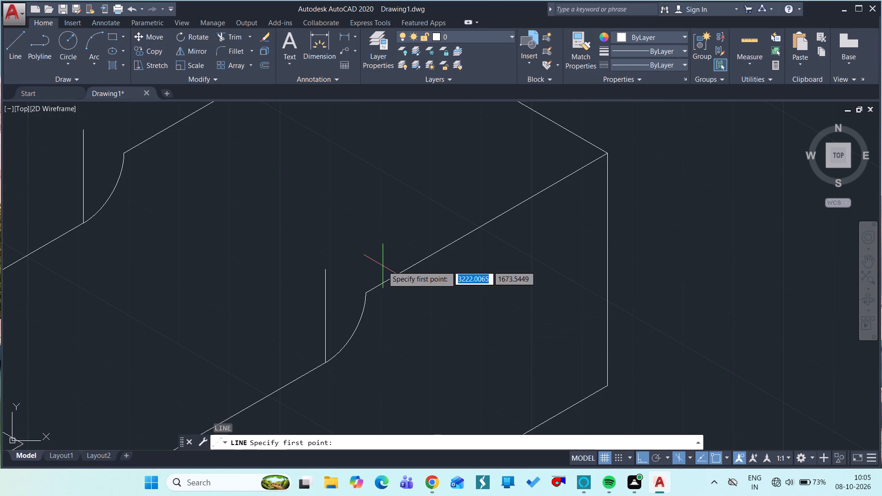
left_click(367, 293)
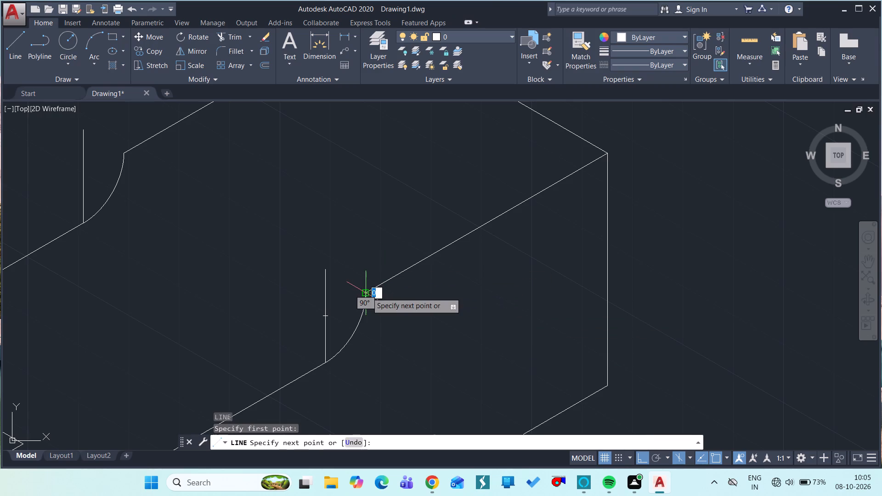
type("19")
key("space")
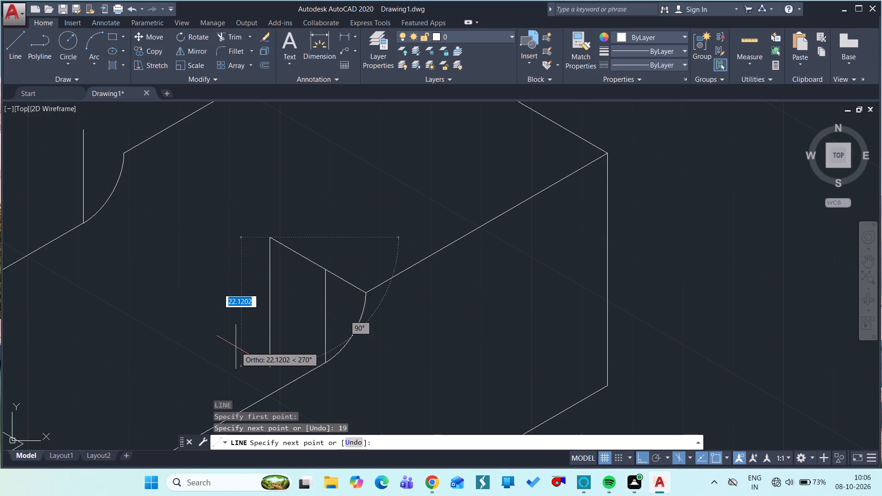
key("Escape")
type("l")
key("space")
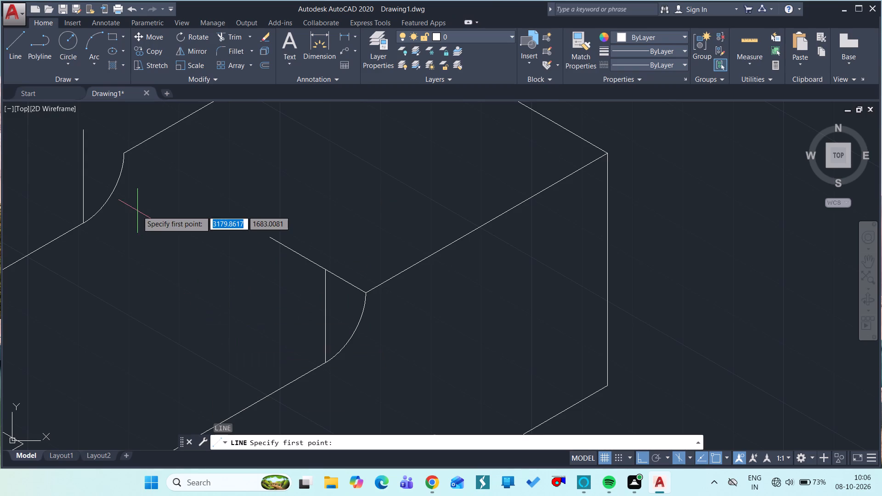
left_click(124, 158)
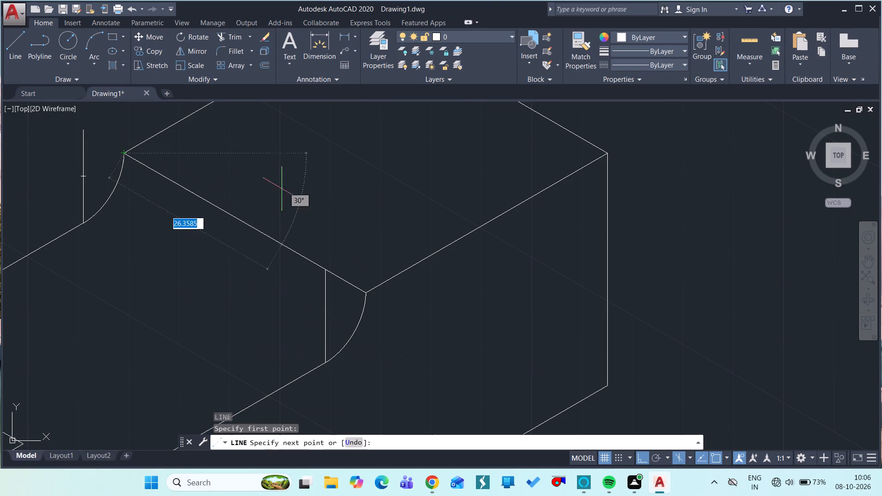
type("19")
key("space")
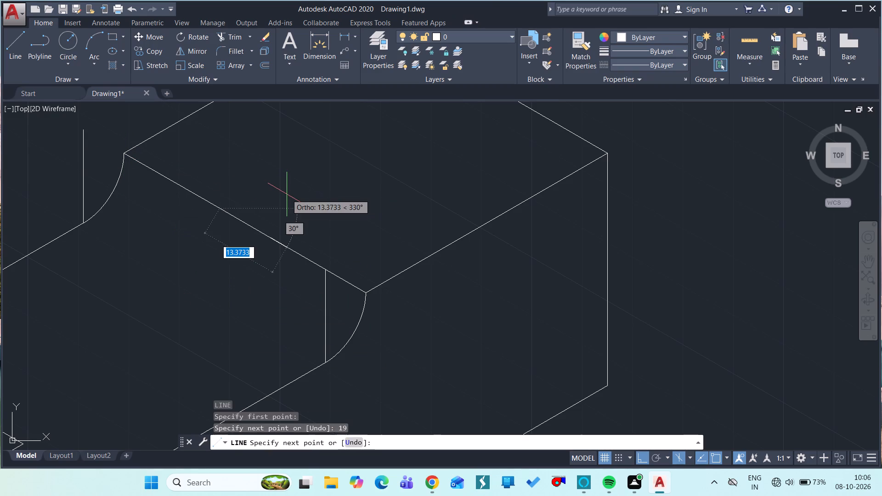
key("Escape")
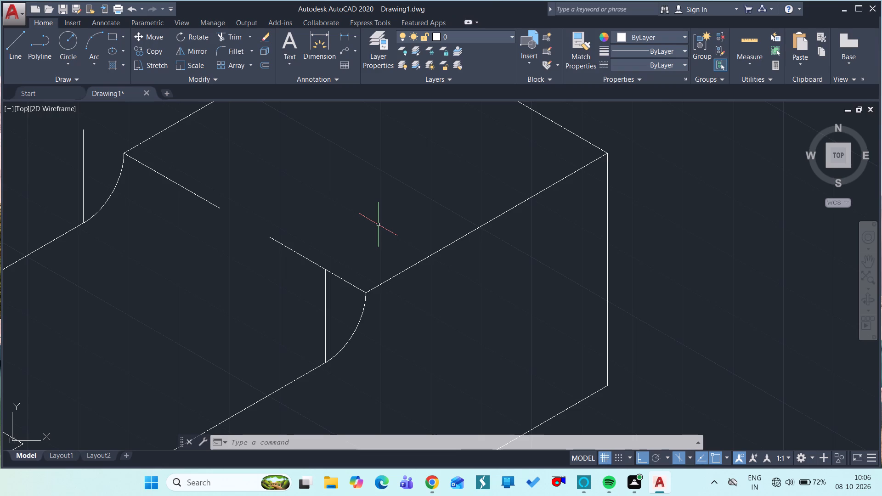
Draw a 48-unit line from the front arc's lower end to the back arc's lower end.
type("l")
key("space")
left_click(325, 362)
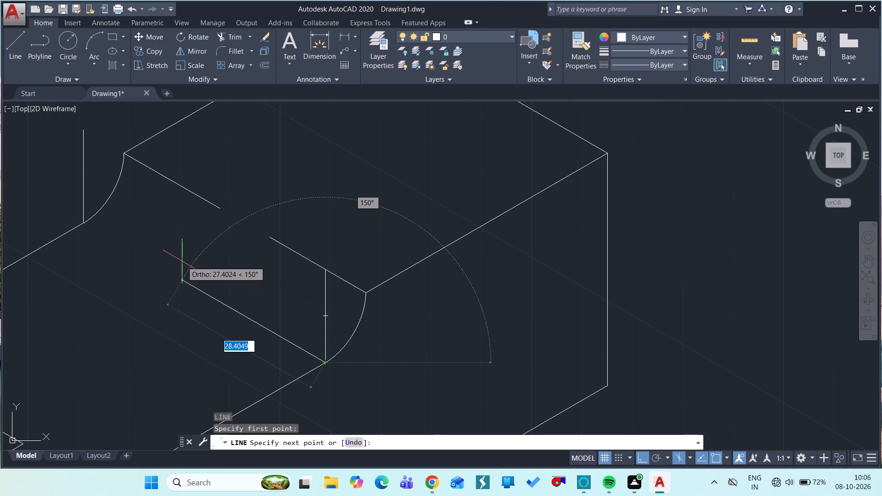
type("48")
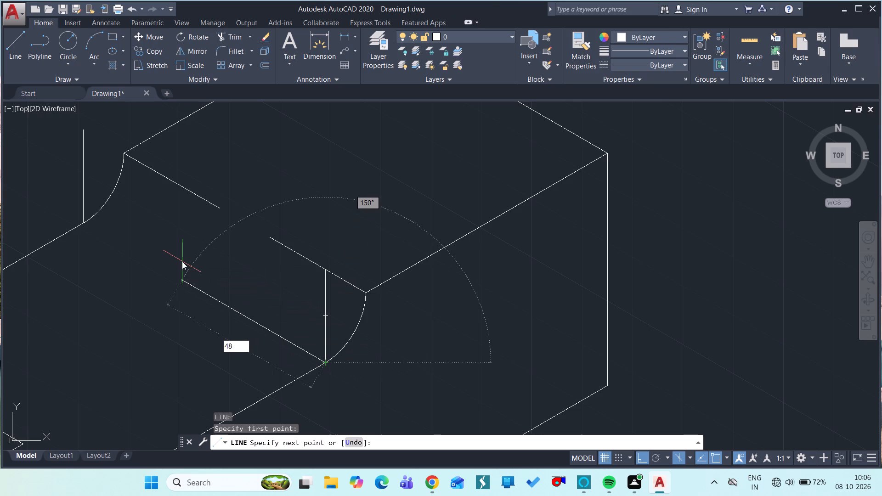
key("space")
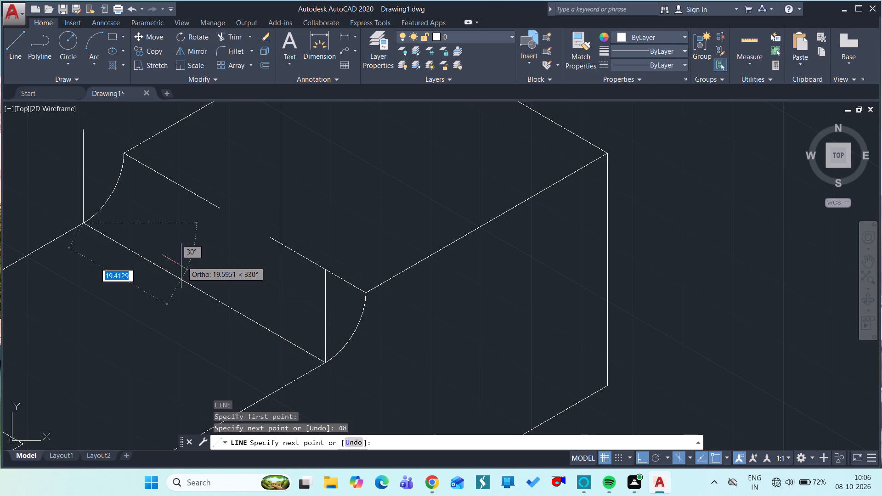
key("Escape")
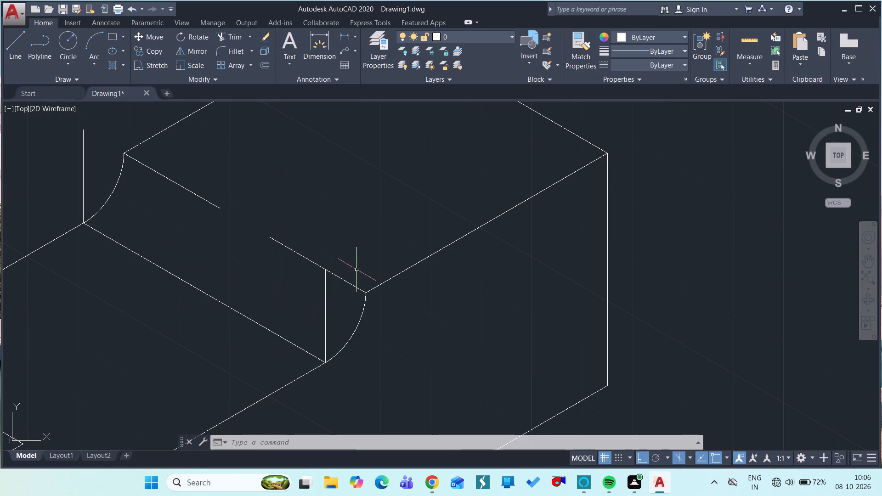
Draw a vertical line about 44 units long downwards from the base slot's back inner corner.
scroll(388, 240, "down", 2, "ctrl")
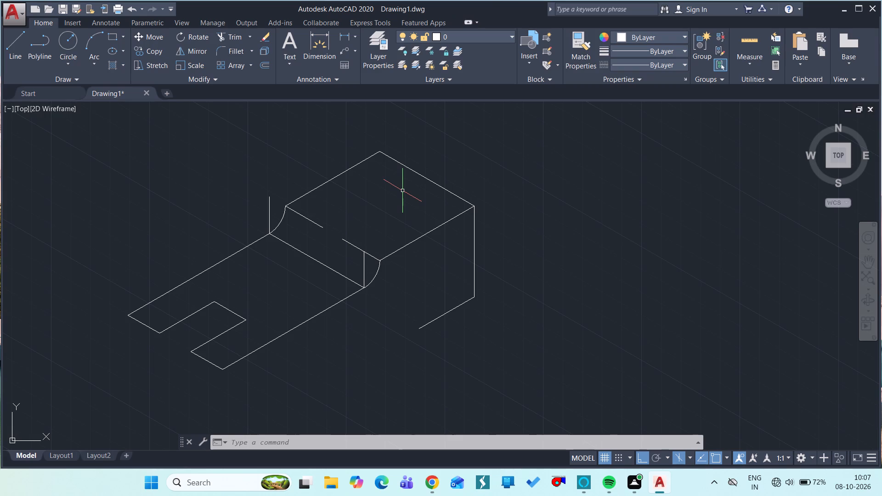
type("l")
key("space")
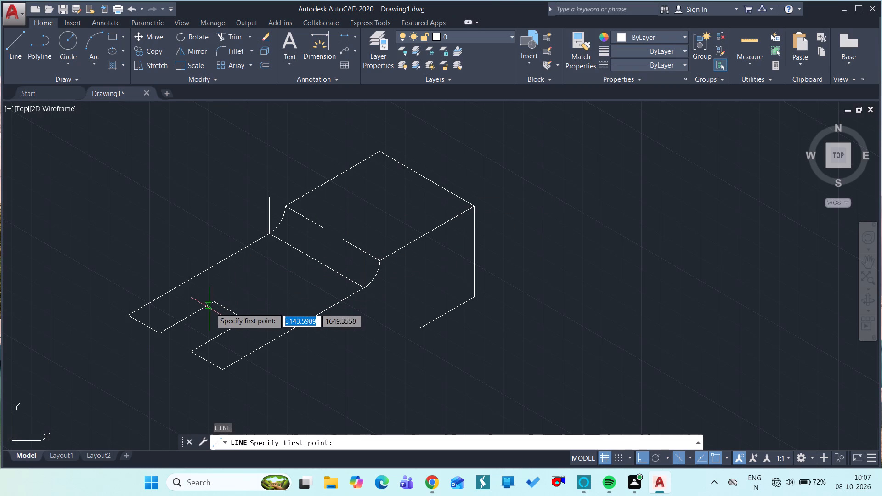
left_click_drag(215, 302, 220, 362)
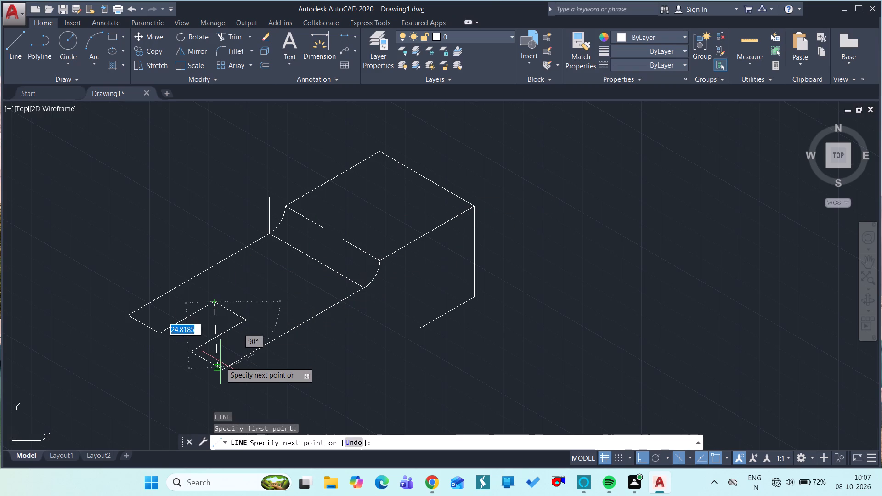
left_click(221, 406)
key("Escape")
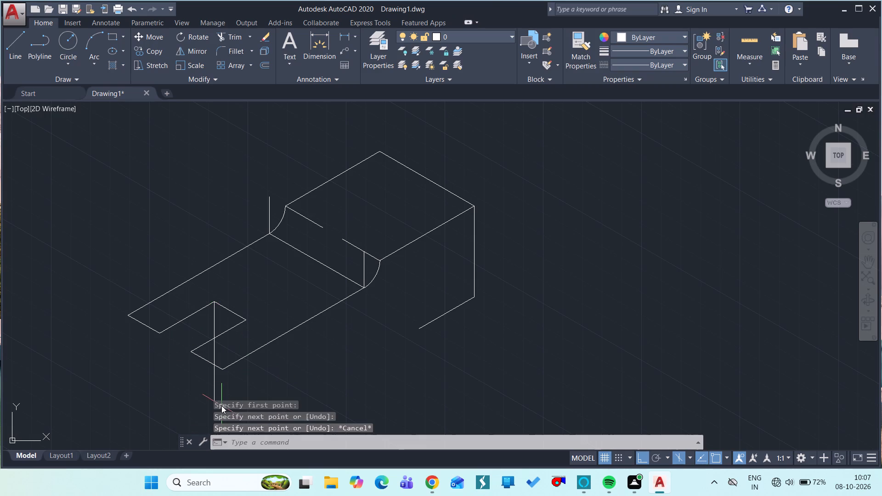
Trim the slot's vertical line where it meets the slot's front edge, removing everything below that edge.
type("tr")
key("space")
key("space")
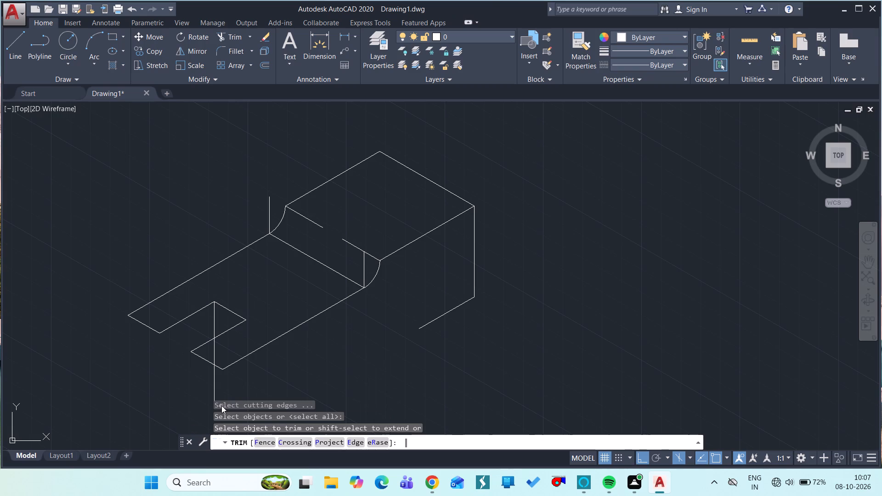
left_click_drag(213, 388, 213, 350)
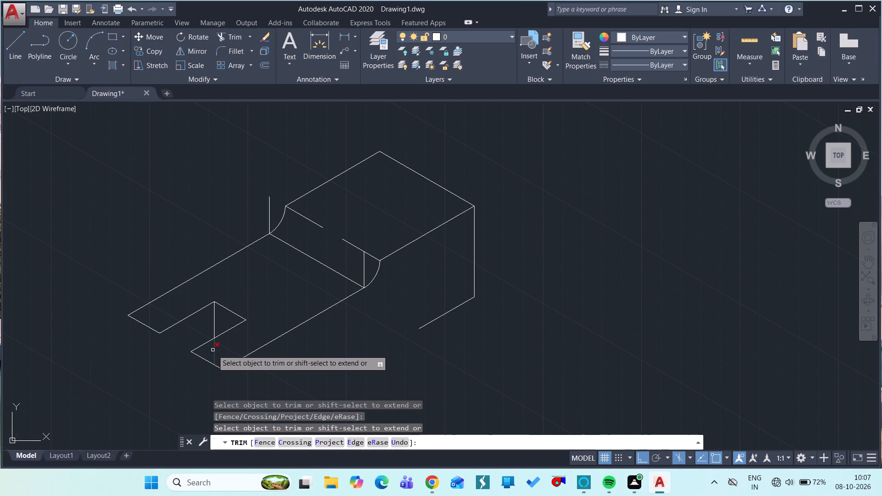
left_click_drag(213, 350, 288, 355)
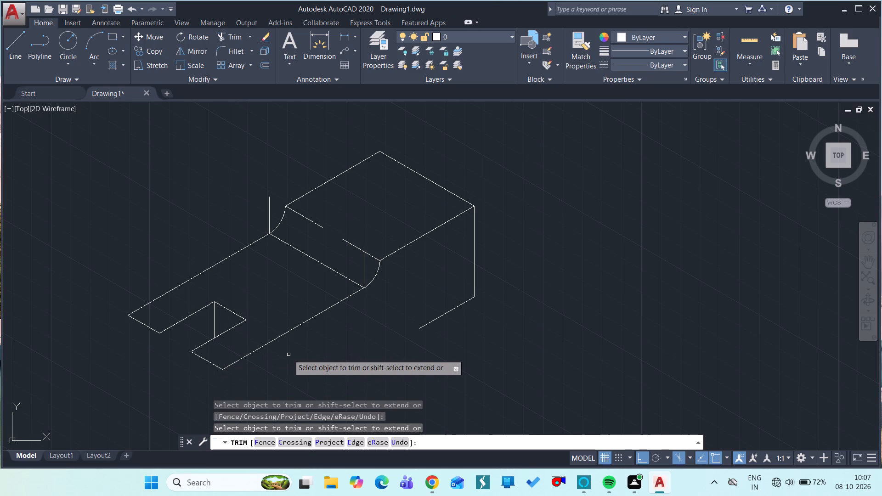
key("Escape")
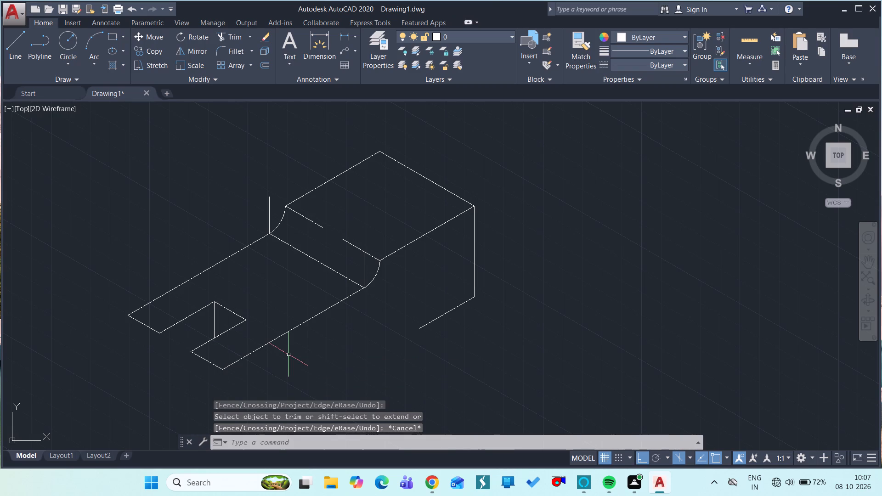
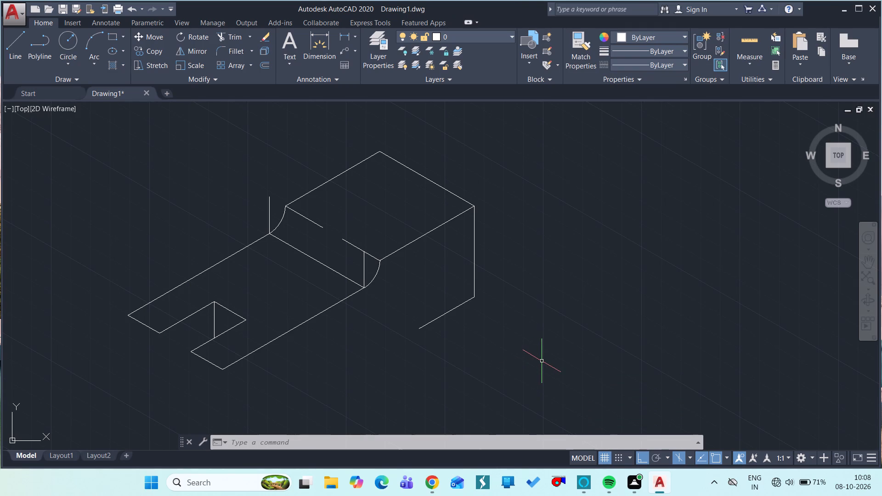
From the lower right edge's free end, draw connected lines 16 units up, 56 along the right isoplane towards the slotted end, and 40 down.
type("l")
key("space")
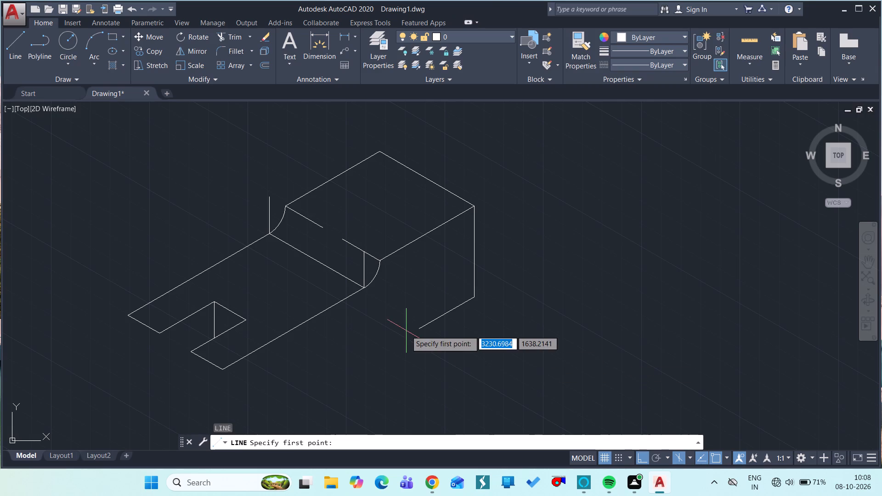
left_click_drag(420, 328, 399, 280)
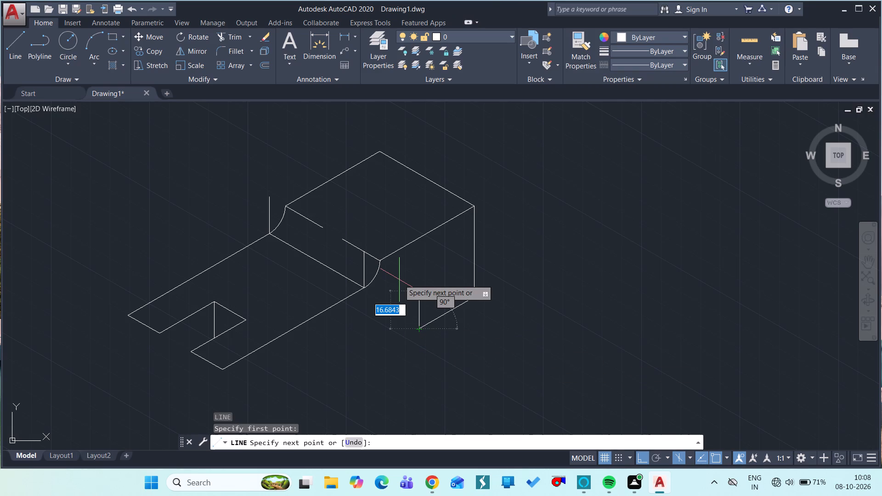
type("16")
key("space")
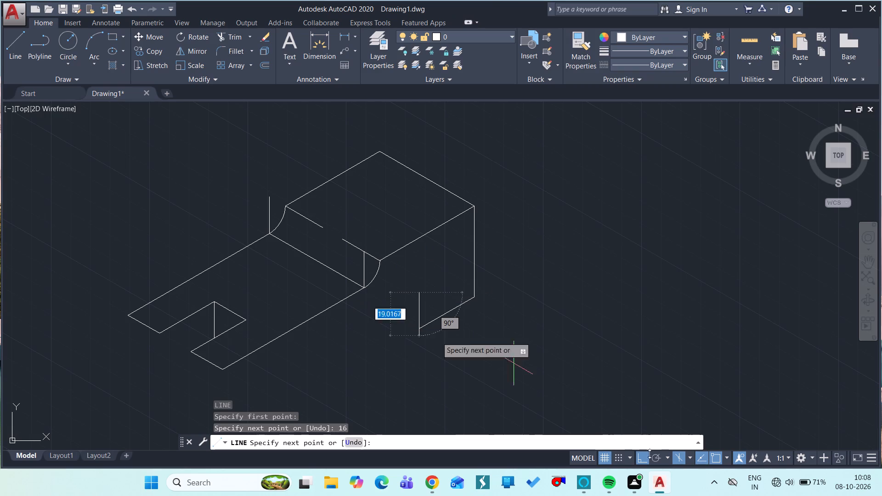
left_click(688, 457)
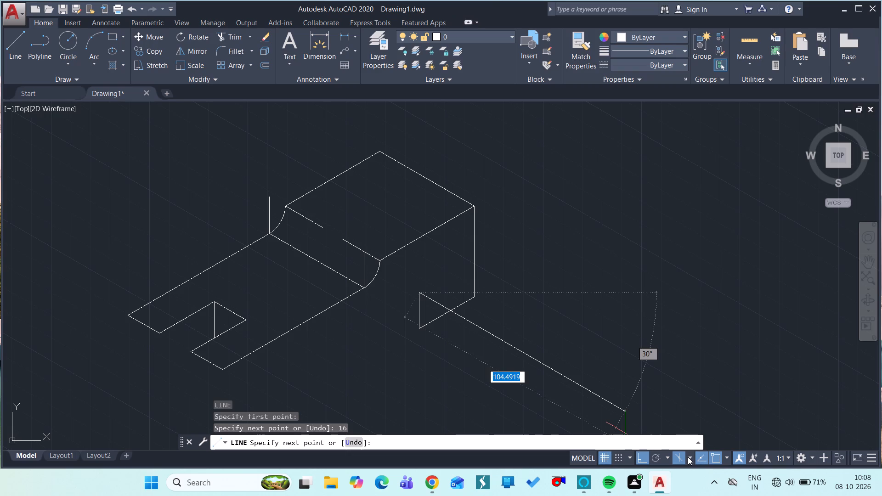
left_click(700, 441)
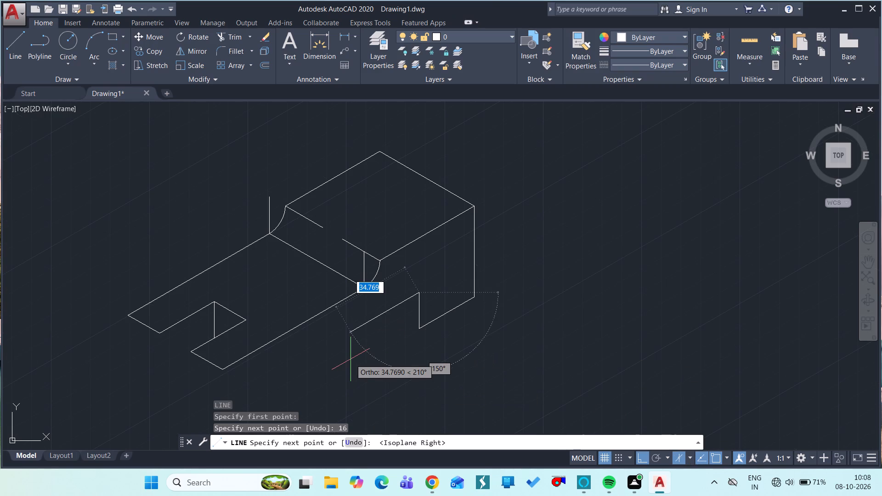
type("56")
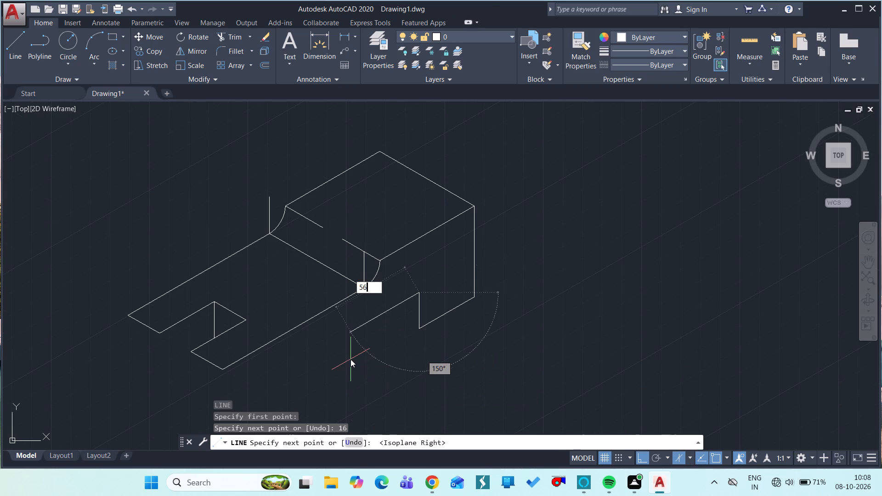
key("space")
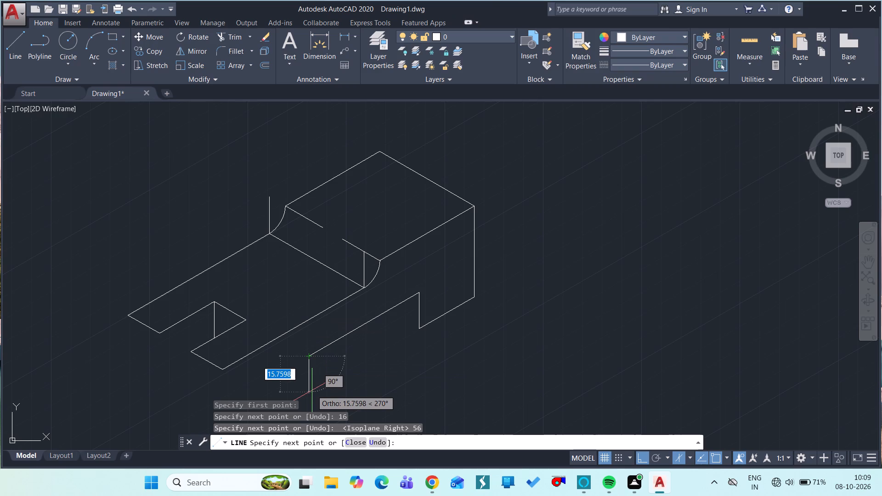
type("40")
key("space")
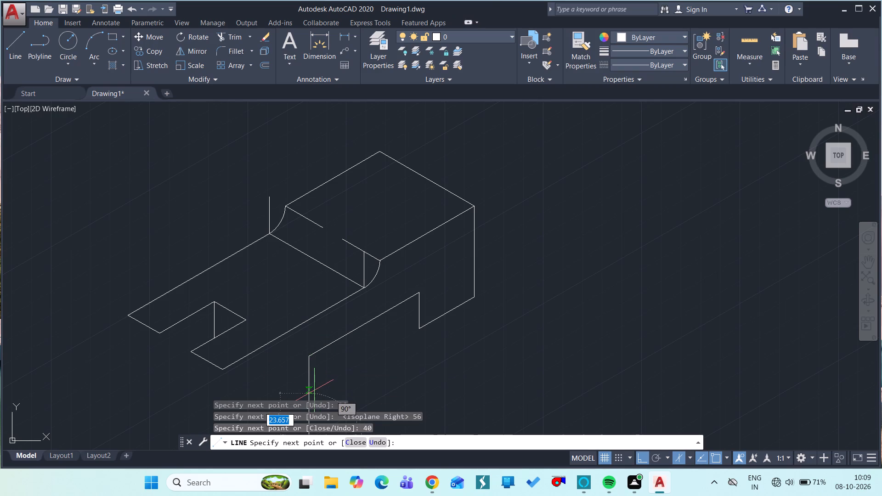
key("Escape")
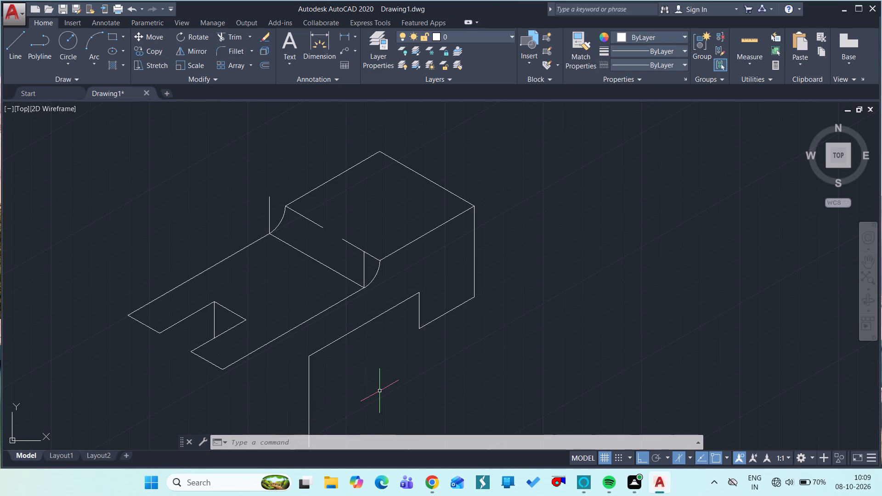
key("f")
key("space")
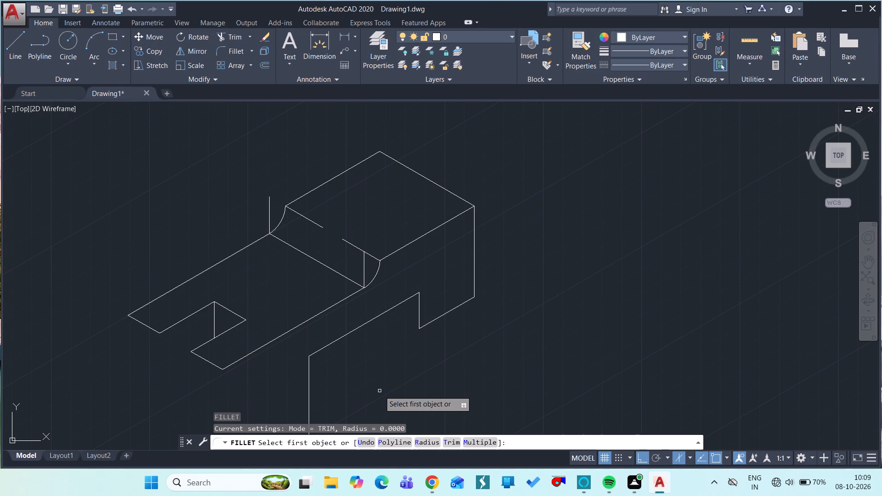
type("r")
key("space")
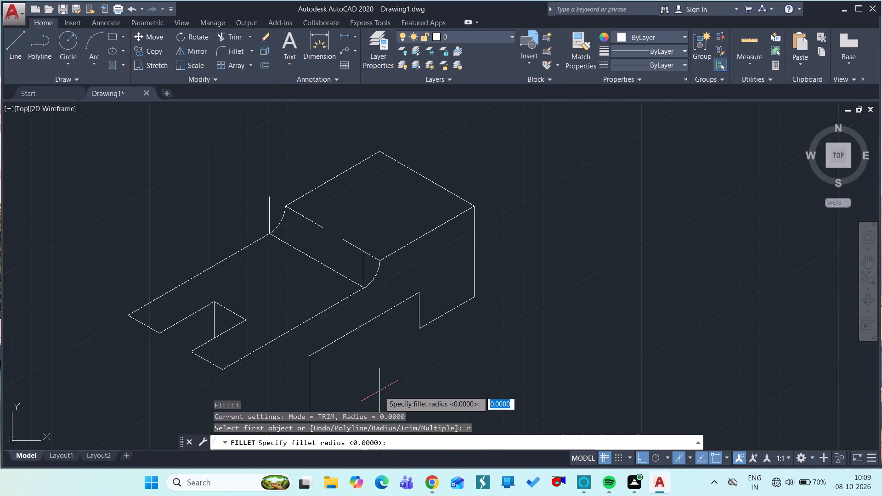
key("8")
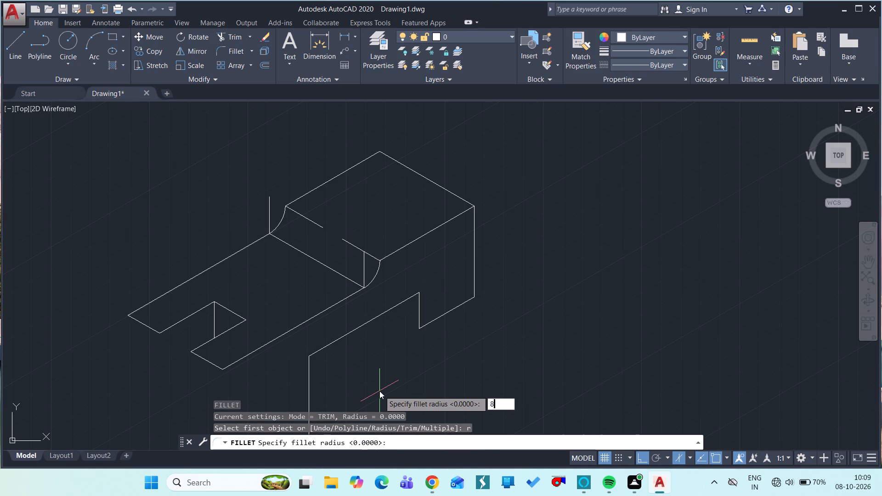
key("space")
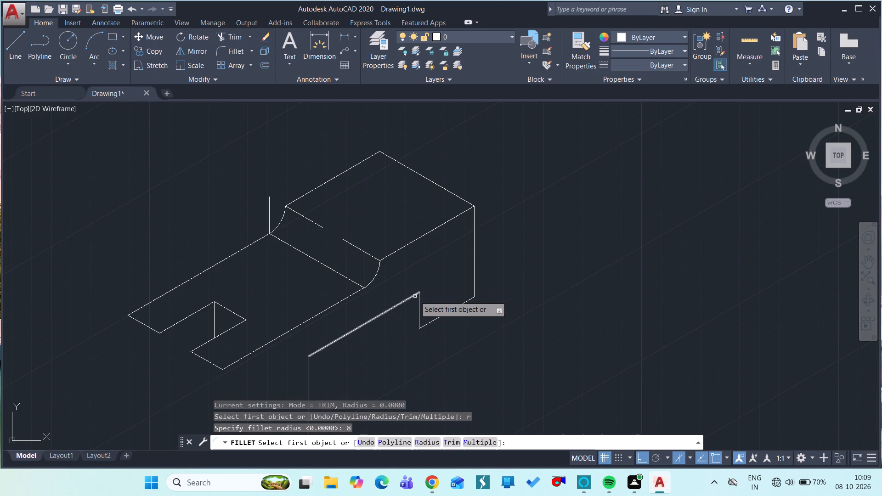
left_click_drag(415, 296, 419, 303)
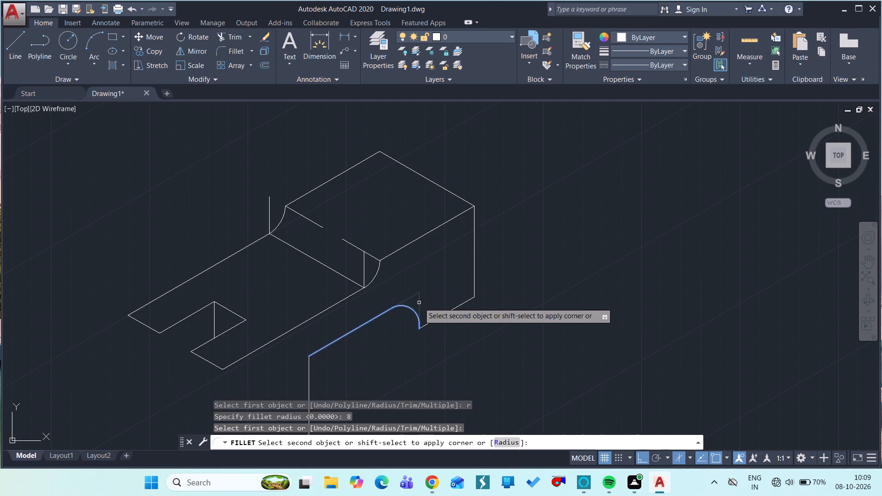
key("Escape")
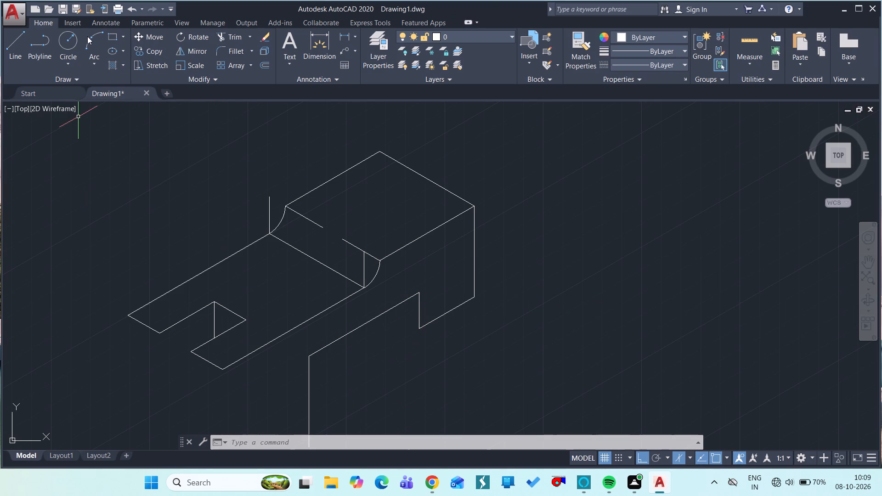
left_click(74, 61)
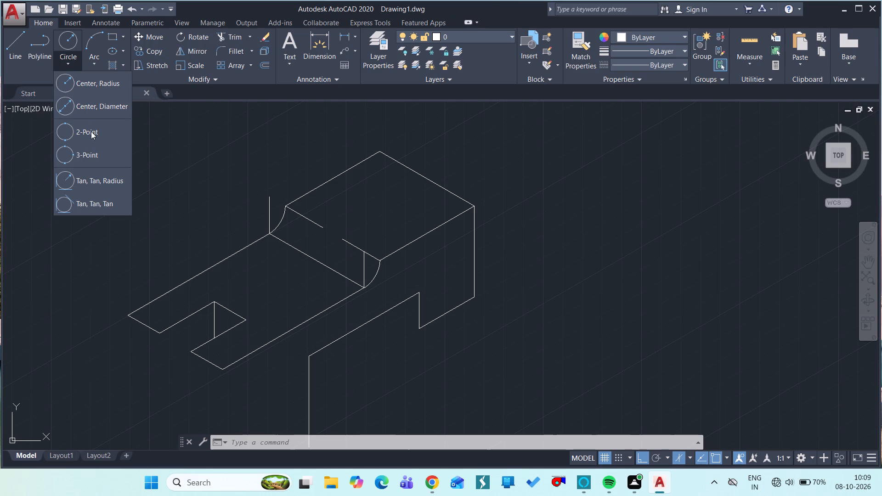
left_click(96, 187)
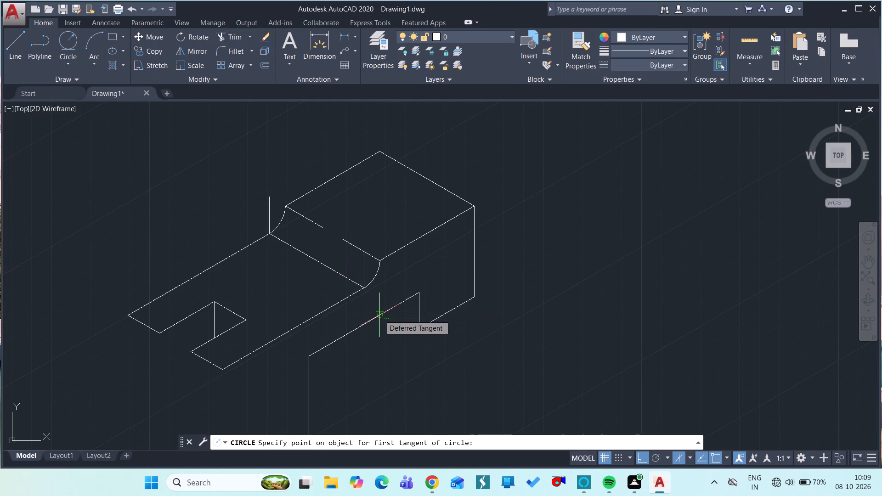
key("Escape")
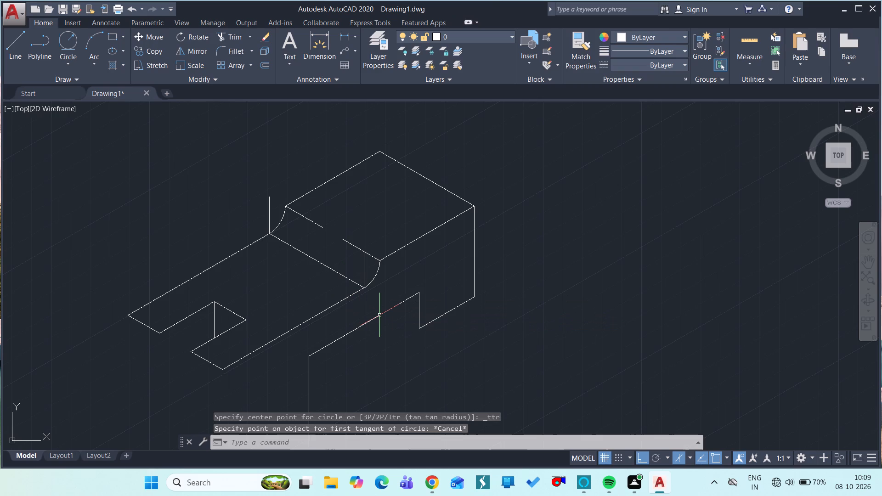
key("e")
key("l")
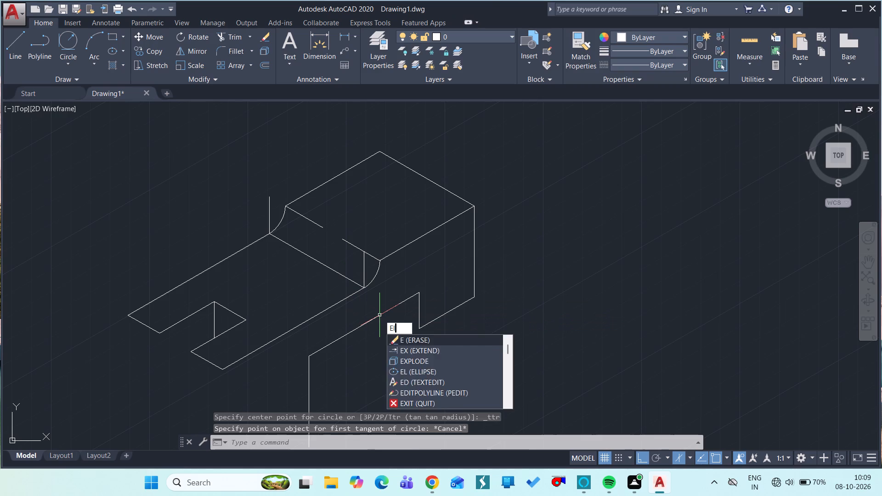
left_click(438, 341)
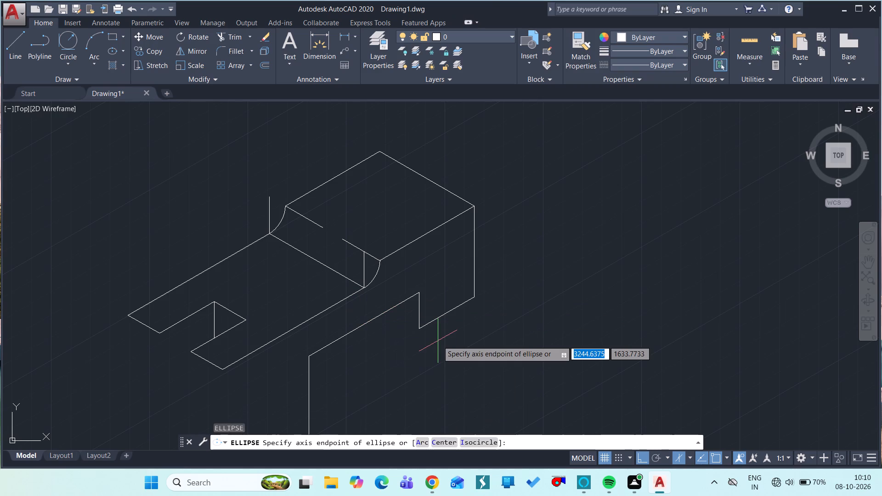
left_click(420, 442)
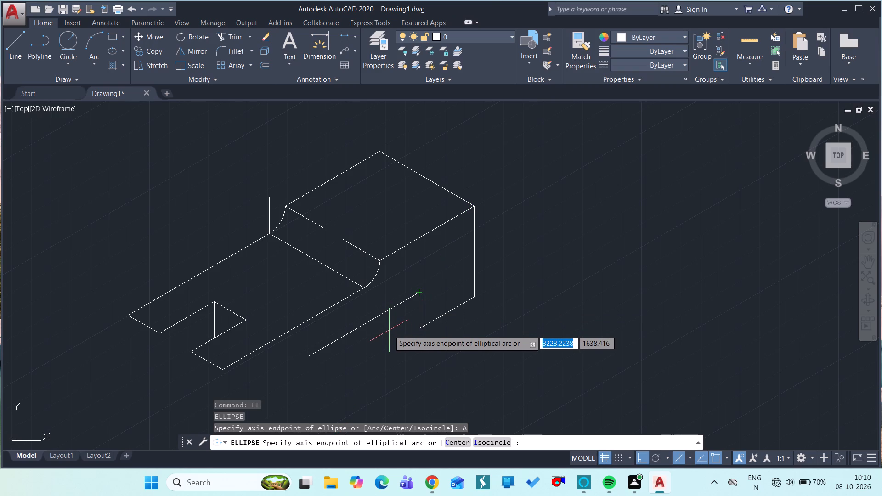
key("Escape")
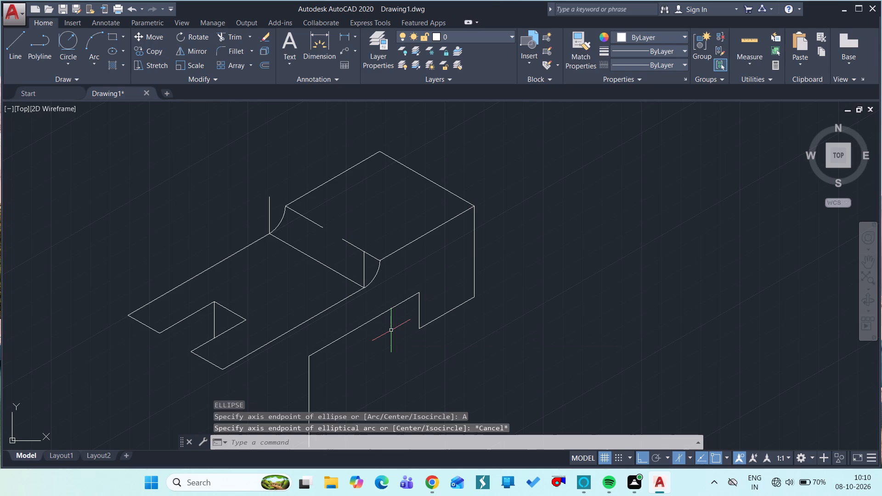
Draw an isocircle of radius 8 on the right isoplane in the empty space beside the bracket.
key("e")
key("l")
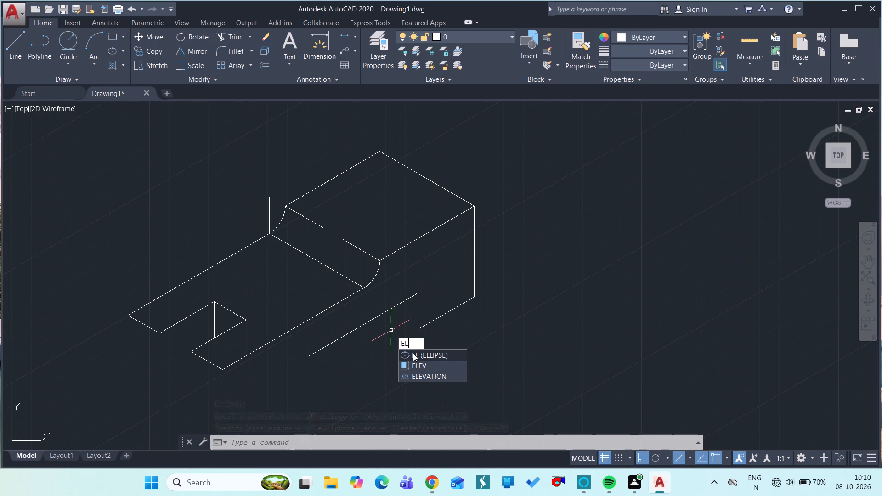
key("space")
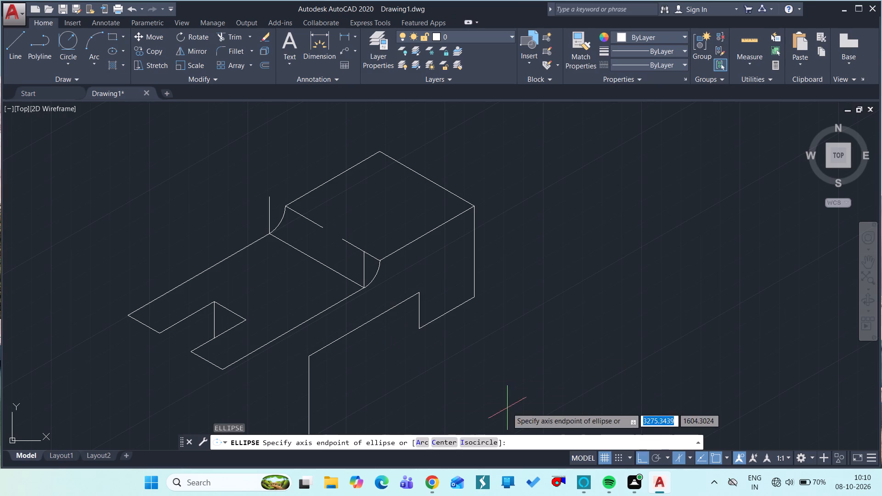
left_click(484, 438)
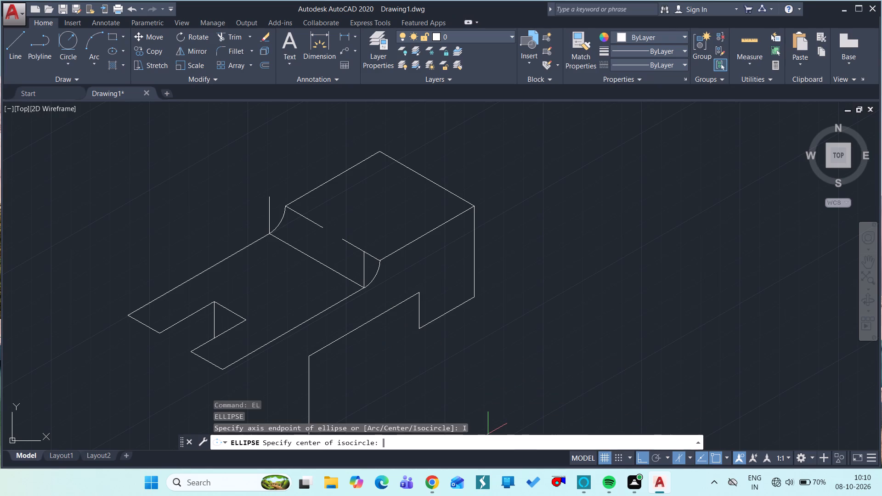
left_click_drag(525, 341, 565, 349)
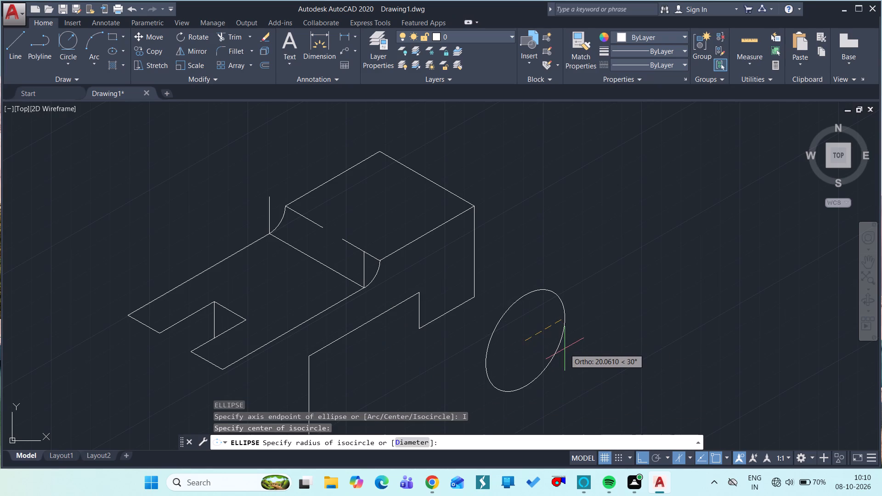
key("8")
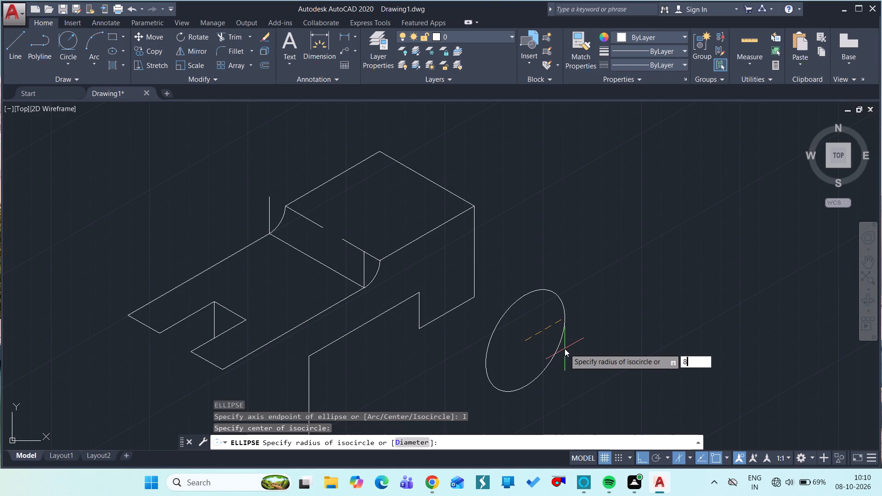
key("space")
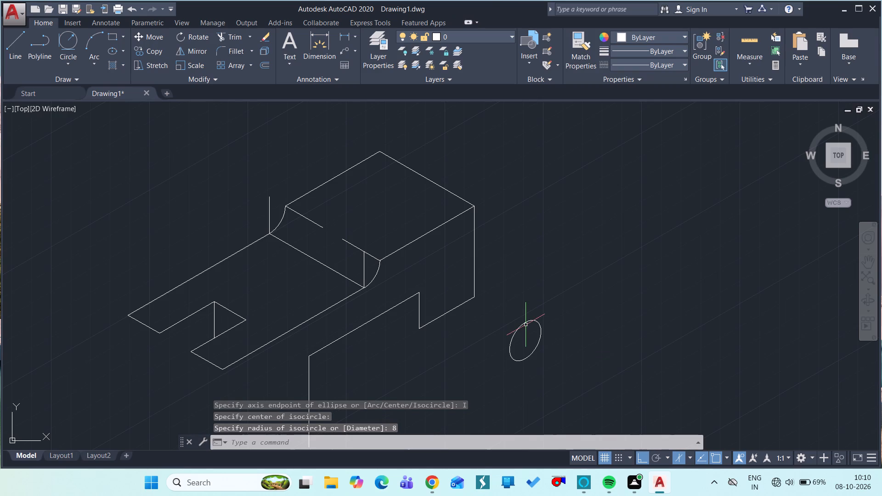
With Ortho off, copy the radius 8 isocircle by its centre into the corner between the 16-unit vertical and the 56-unit line, touching both.
key("c")
key("o")
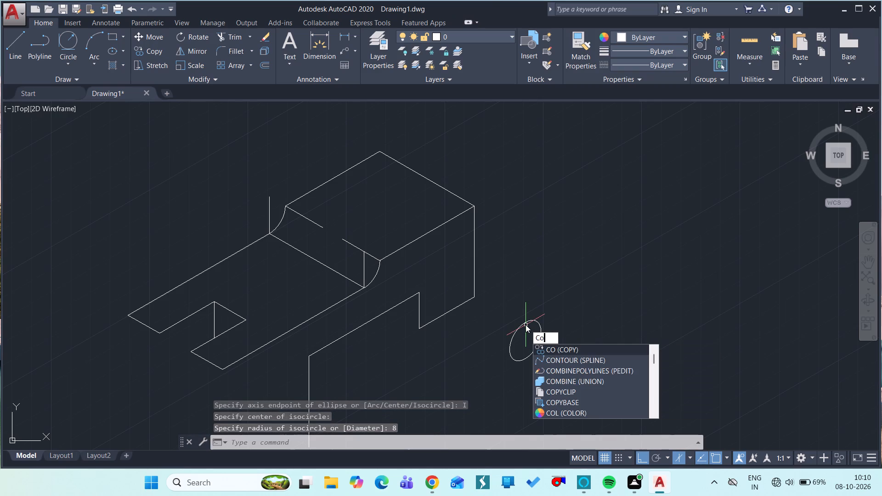
key("space")
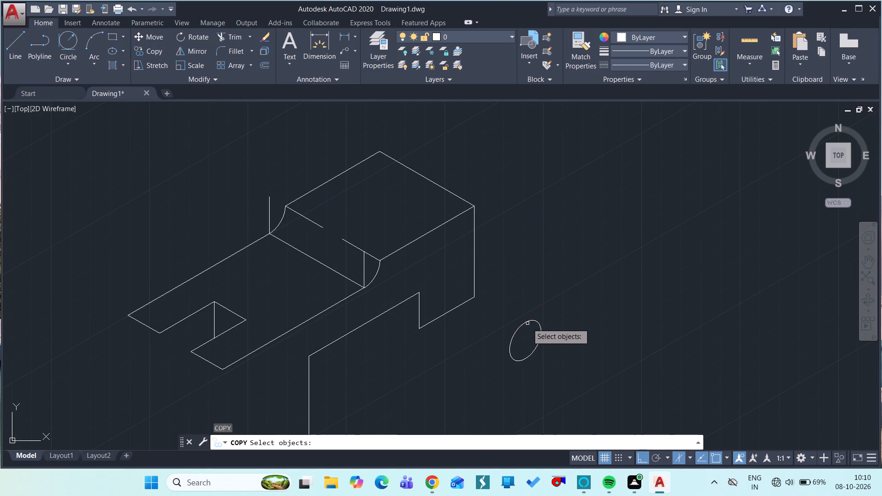
left_click(527, 323)
key("space")
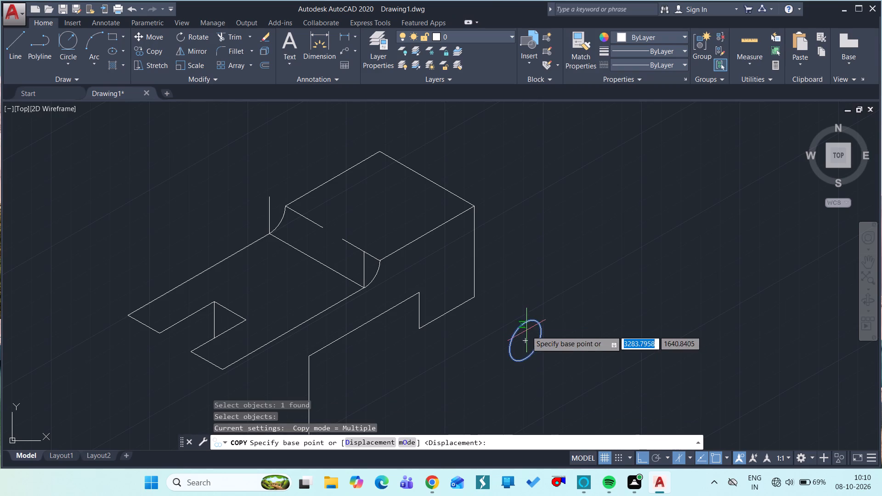
left_click(524, 339)
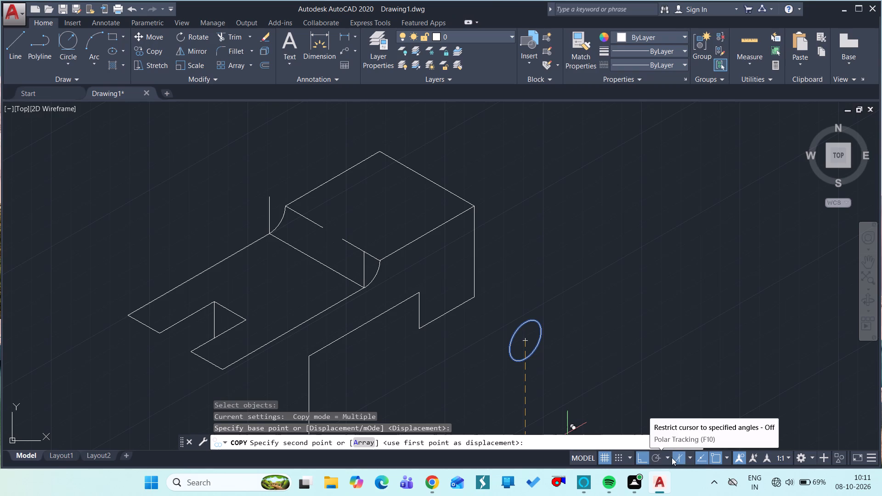
left_click(643, 459)
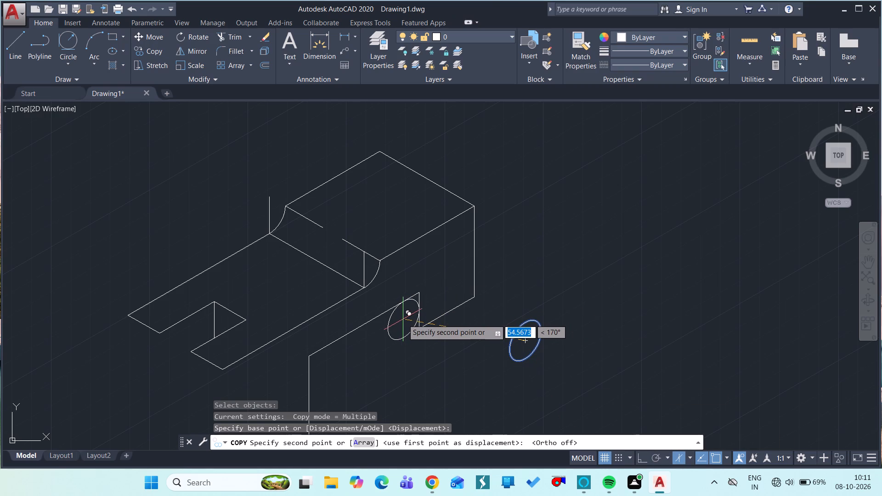
scroll(403, 319, "up", 3, "ctrl")
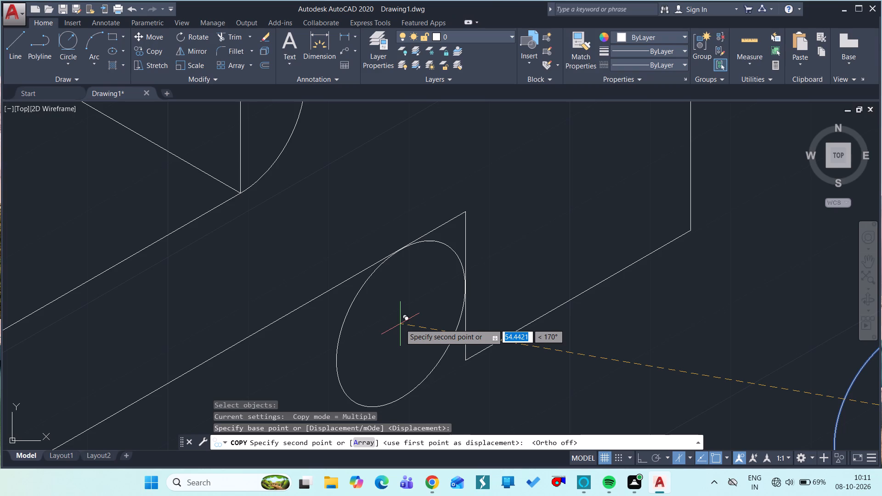
scroll(400, 324, "up", 2, "ctrl")
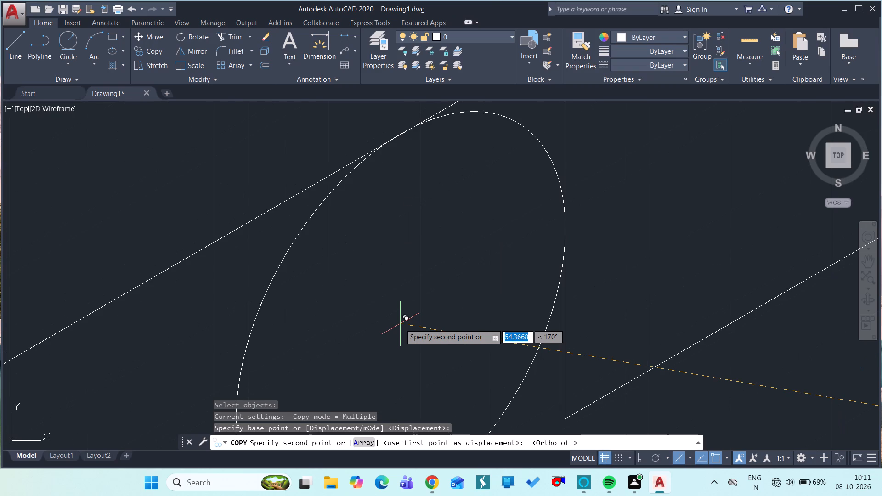
left_click(400, 324)
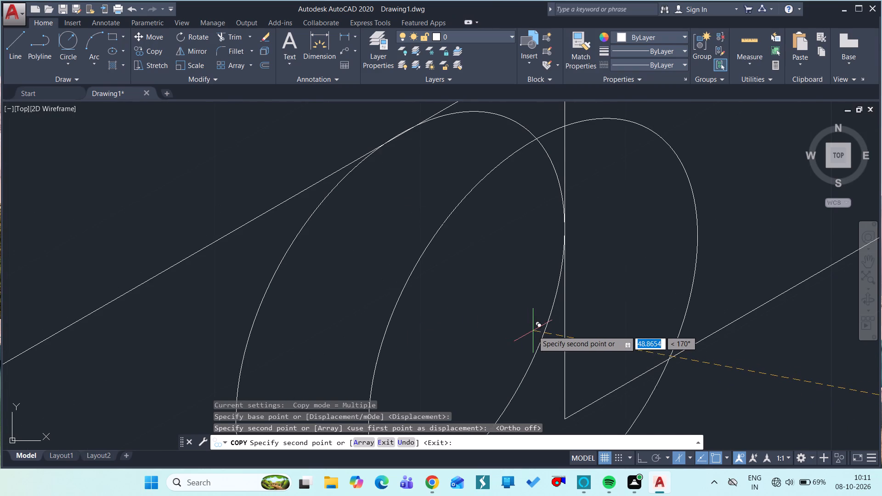
Place a second copy of the isocircle inside the corner between the 56-unit line and the 40-unit vertical, touching both.
scroll(534, 331, "down", 3, "ctrl")
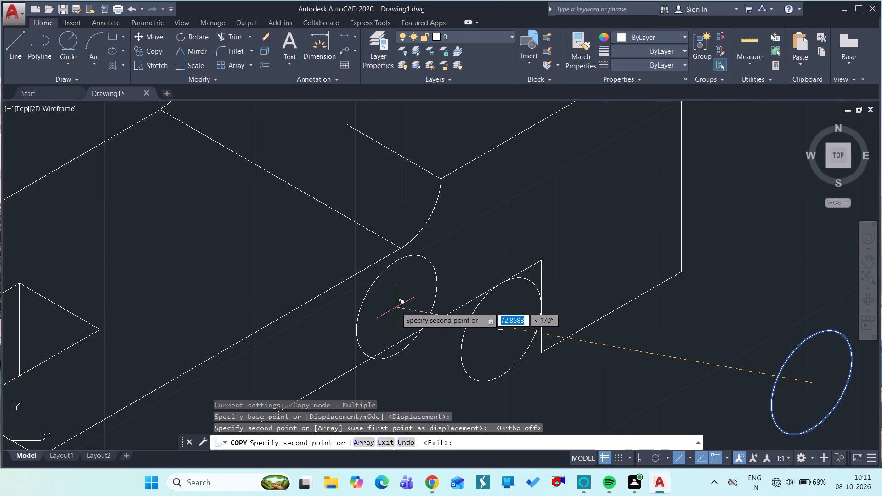
scroll(396, 307, "down", 3, "ctrl")
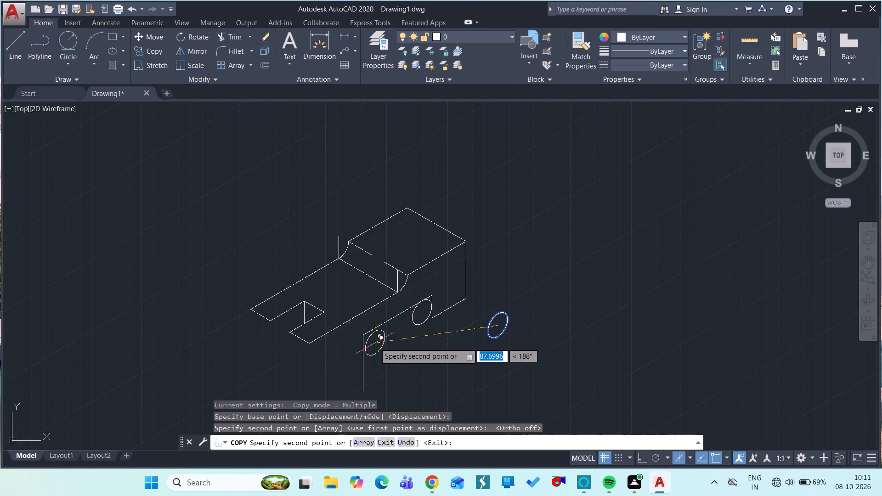
scroll(372, 342, "up", 5, "ctrl")
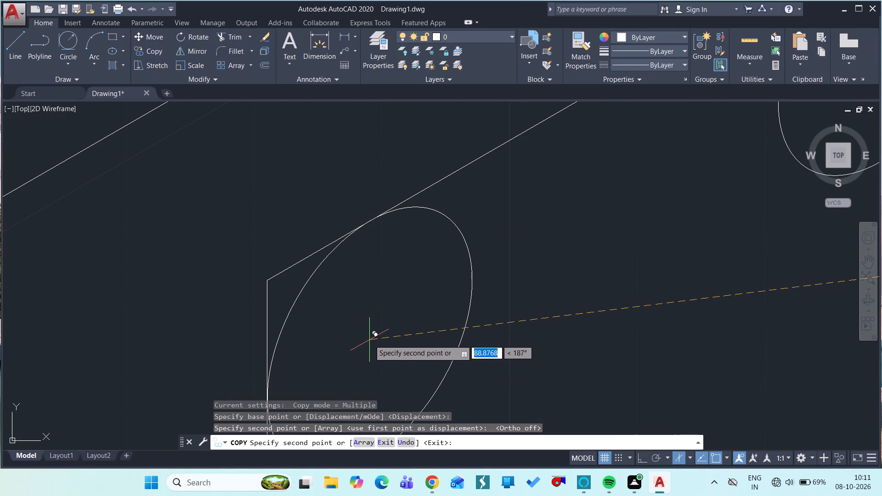
left_click(369, 340)
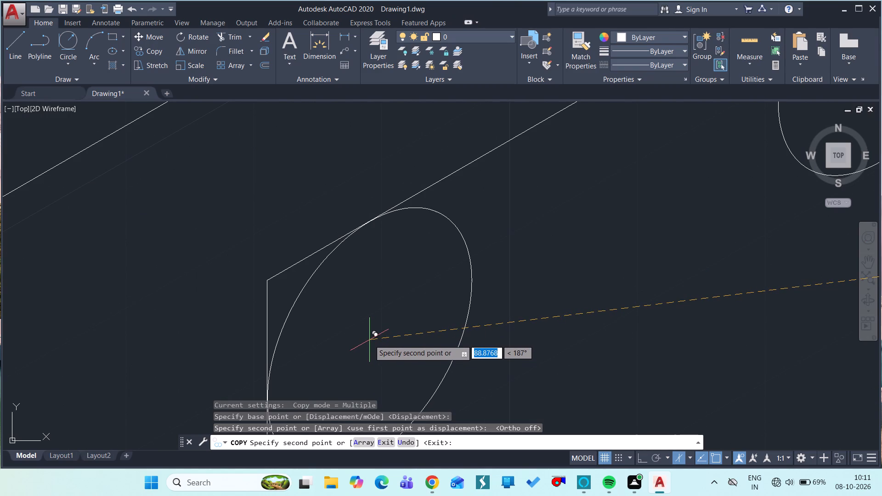
key("Escape")
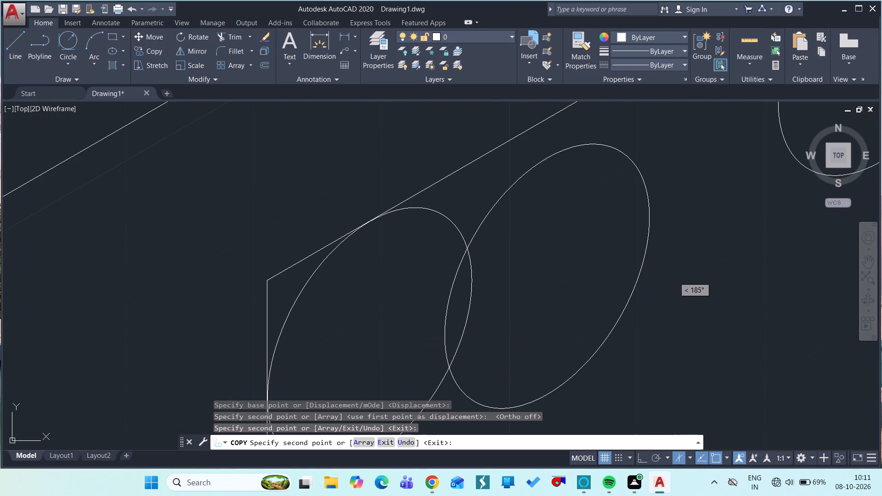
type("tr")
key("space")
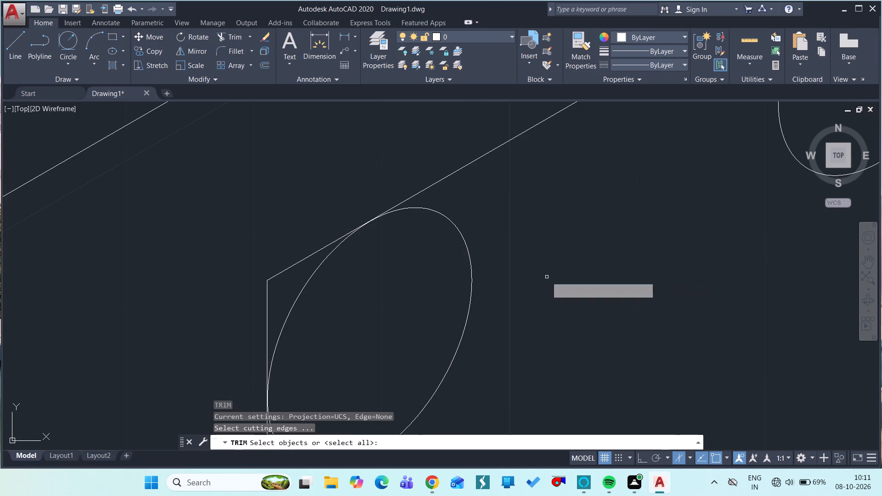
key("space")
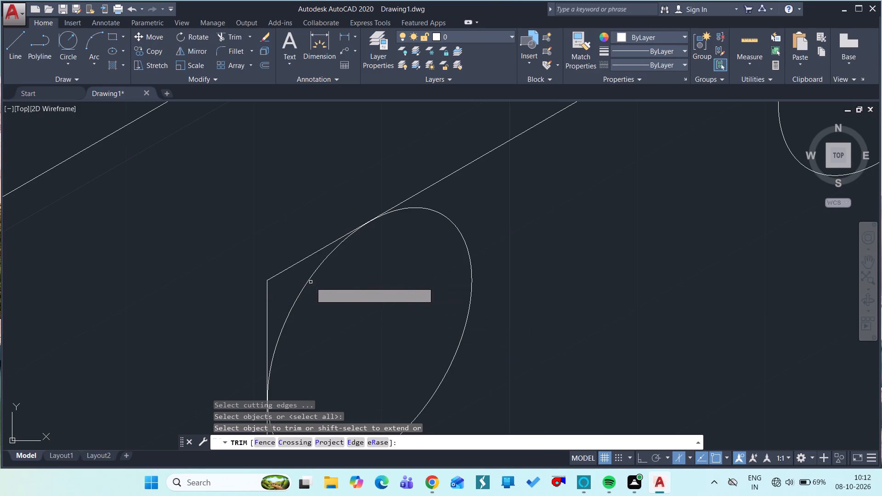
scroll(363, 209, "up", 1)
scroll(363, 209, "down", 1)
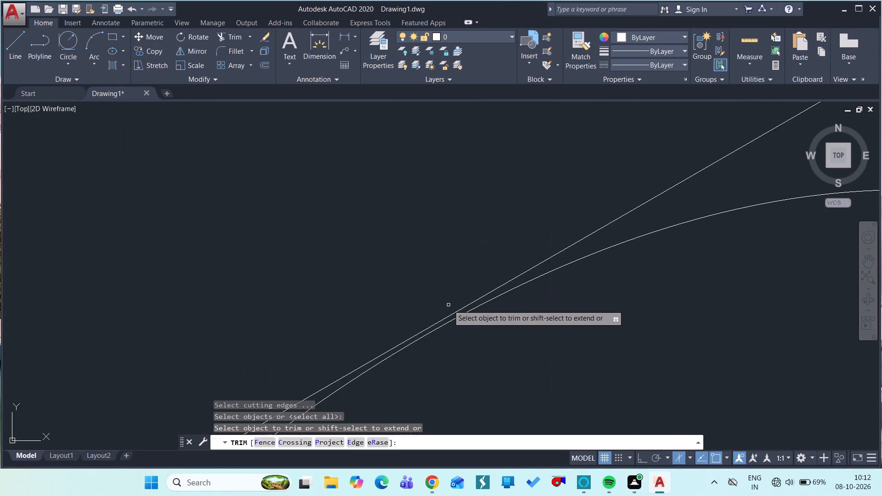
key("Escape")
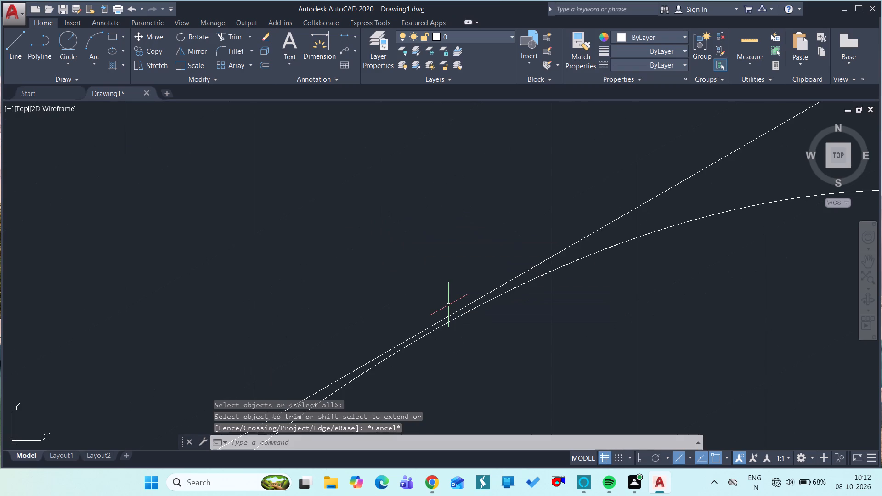
Move the isocircle at the 40-unit vertical's corner slightly by its centre so it sits tangent to both adjoining lines.
type("m")
key("space")
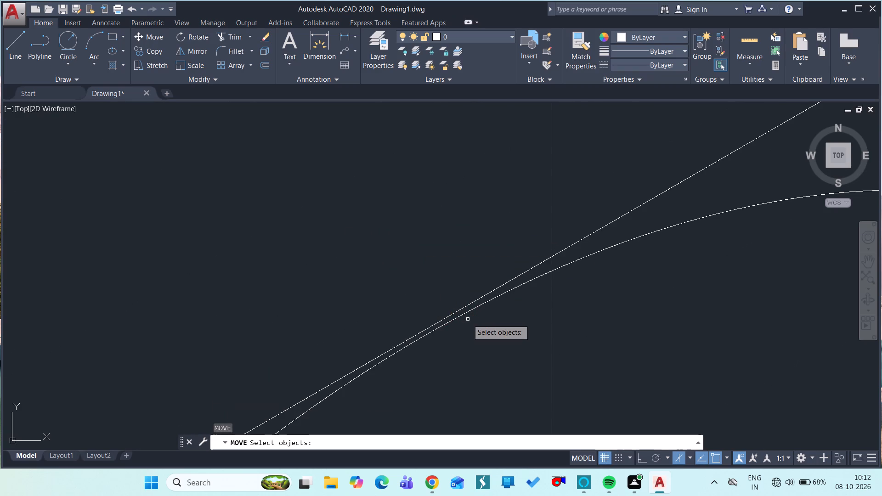
scroll(468, 319, "down", 7, "ctrl")
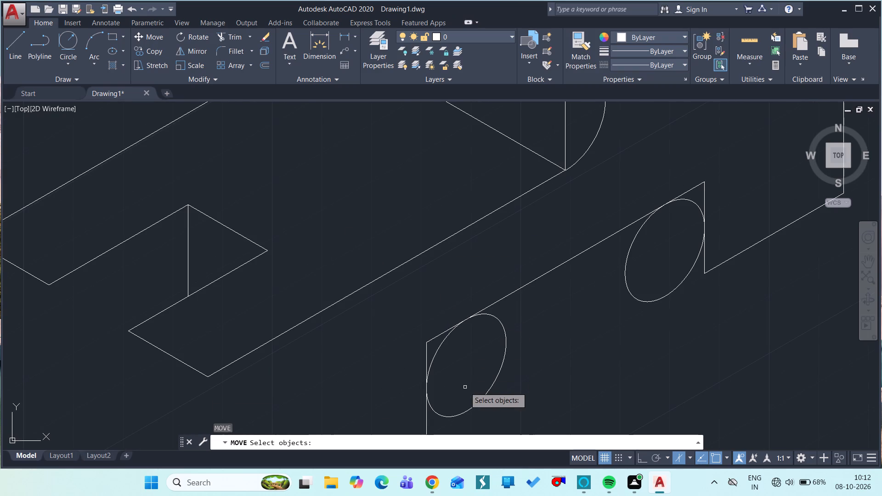
left_click(481, 401)
key("space")
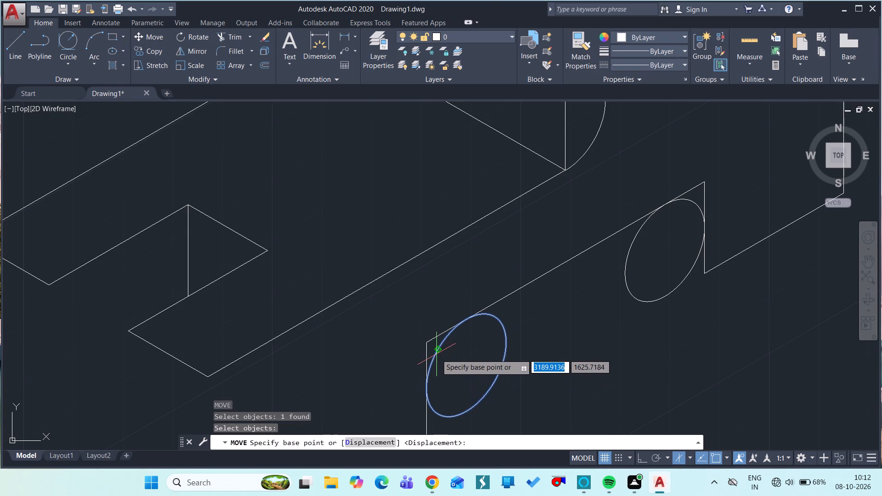
left_click(465, 365)
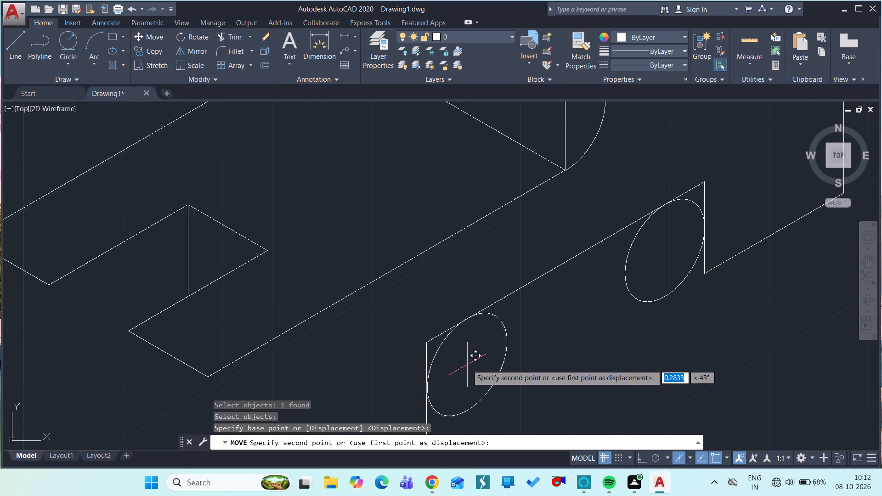
scroll(467, 365, "up", 2, "ctrl")
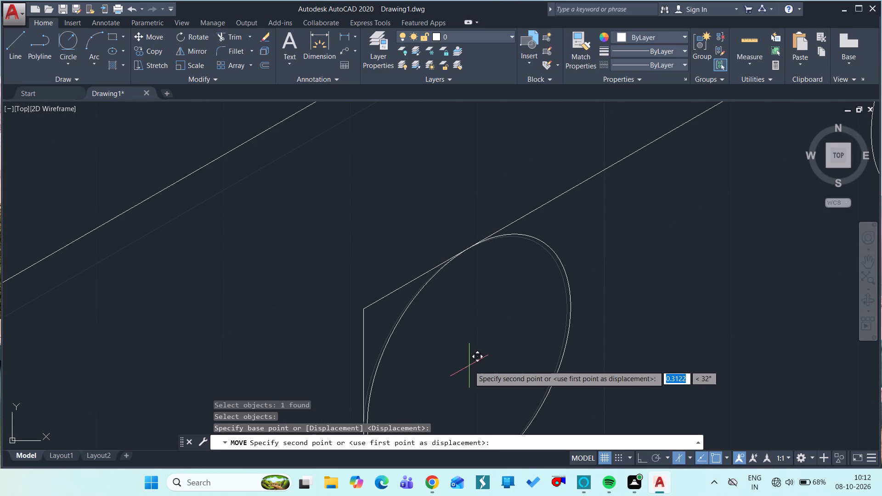
scroll(469, 366, "down", 1, "ctrl")
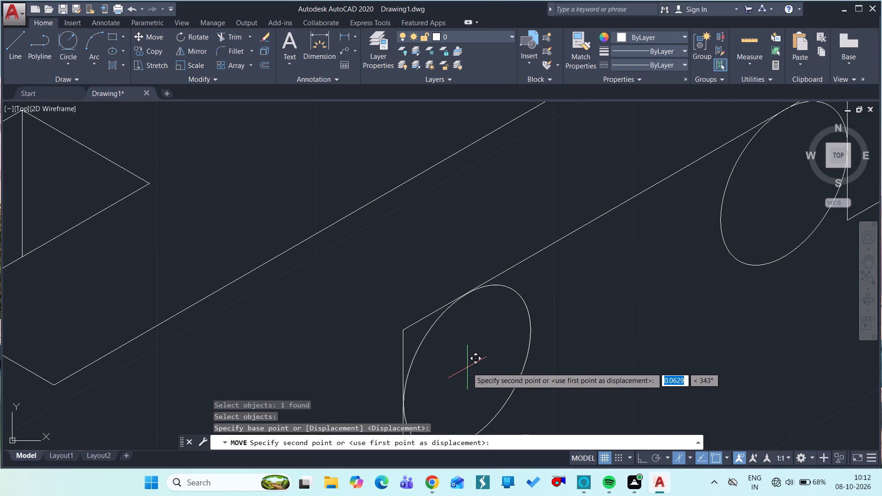
left_click(467, 367)
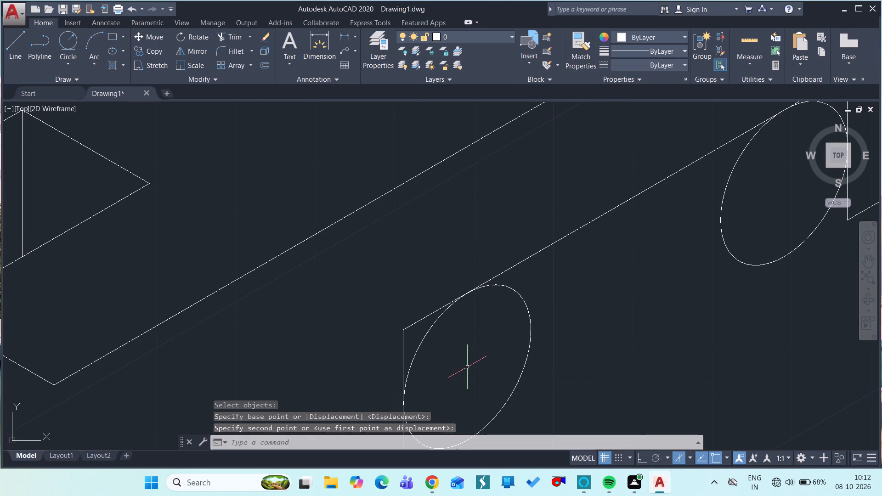
key("Escape")
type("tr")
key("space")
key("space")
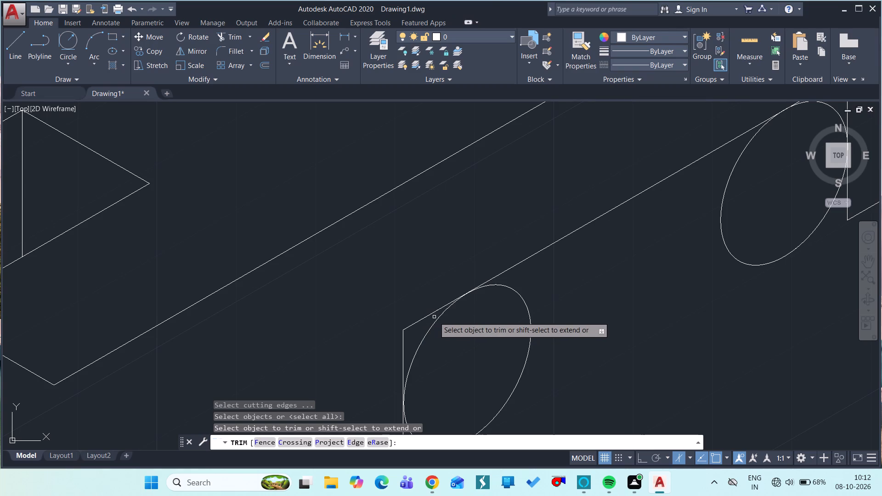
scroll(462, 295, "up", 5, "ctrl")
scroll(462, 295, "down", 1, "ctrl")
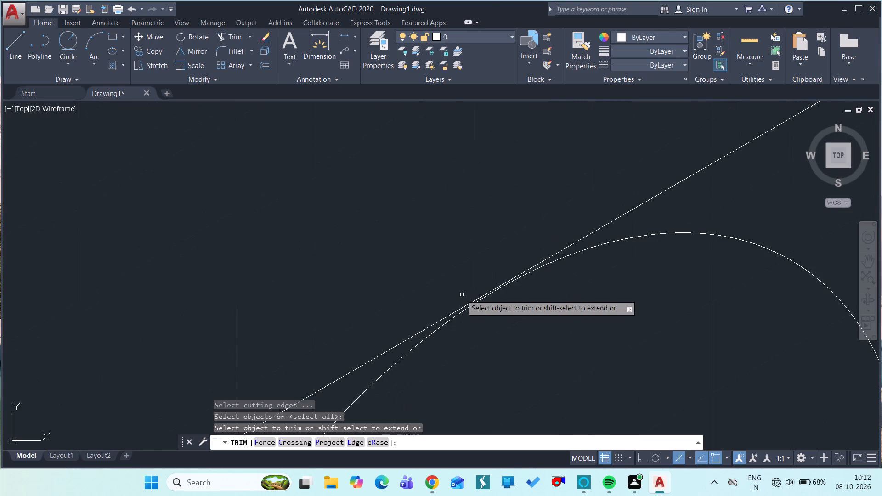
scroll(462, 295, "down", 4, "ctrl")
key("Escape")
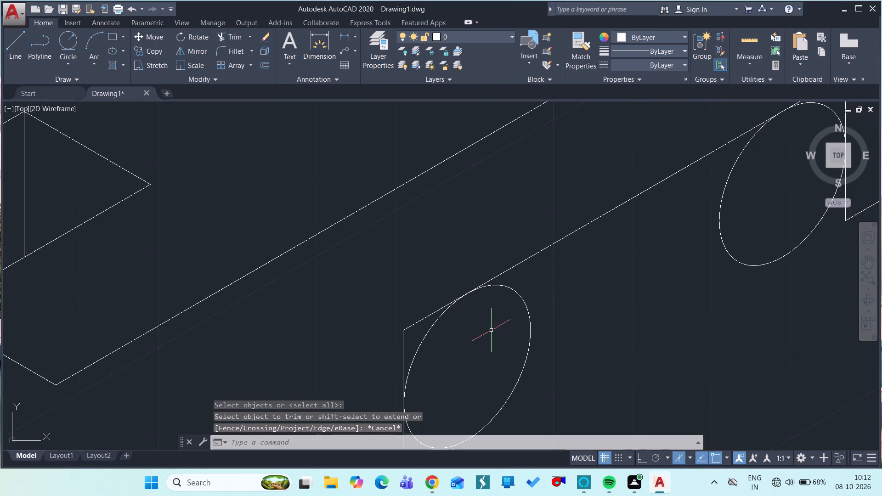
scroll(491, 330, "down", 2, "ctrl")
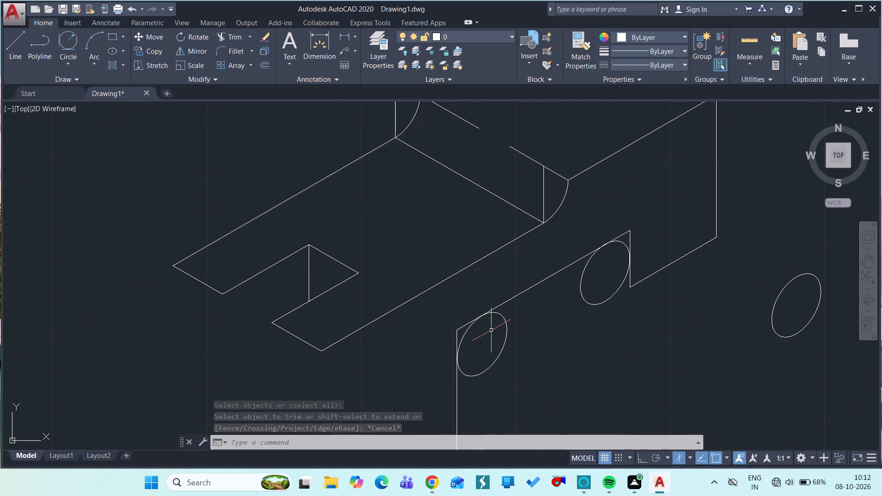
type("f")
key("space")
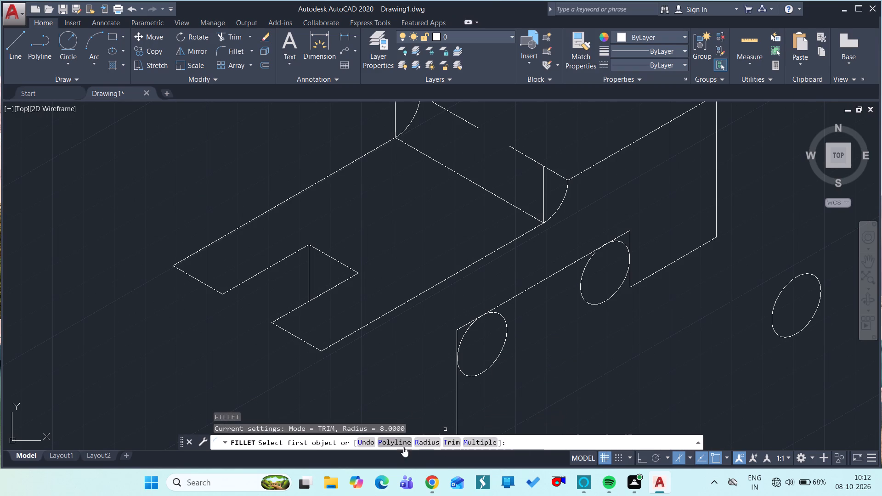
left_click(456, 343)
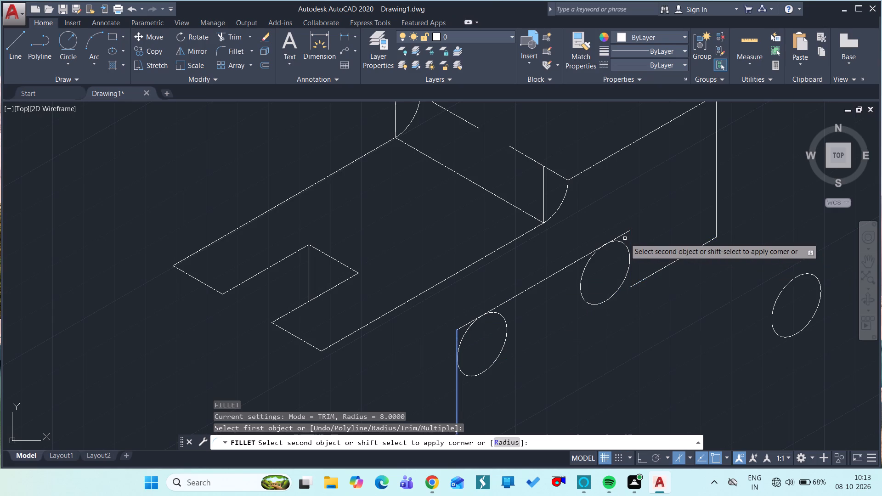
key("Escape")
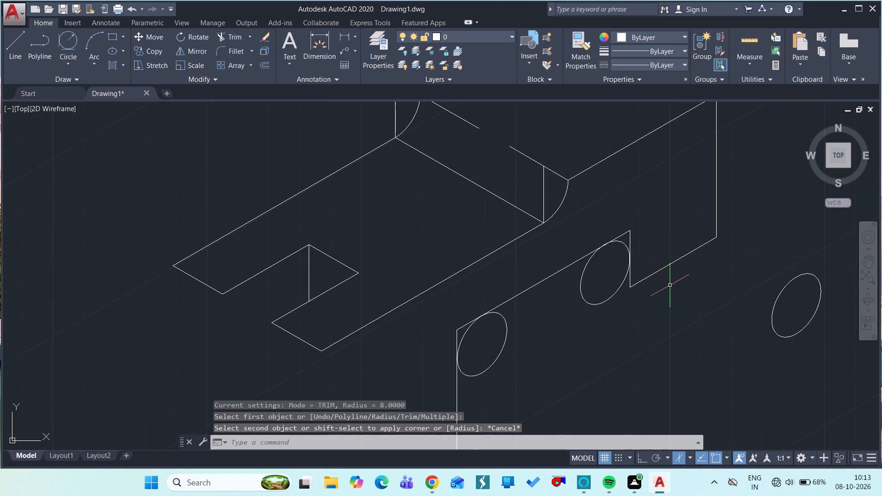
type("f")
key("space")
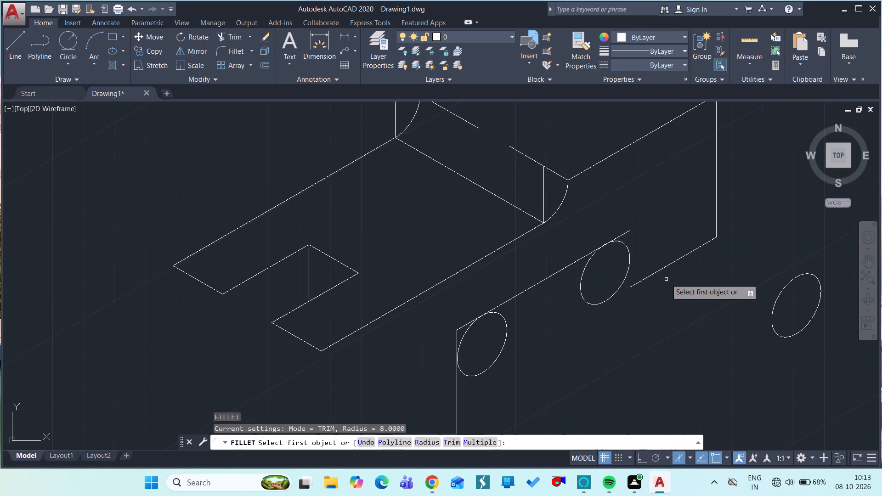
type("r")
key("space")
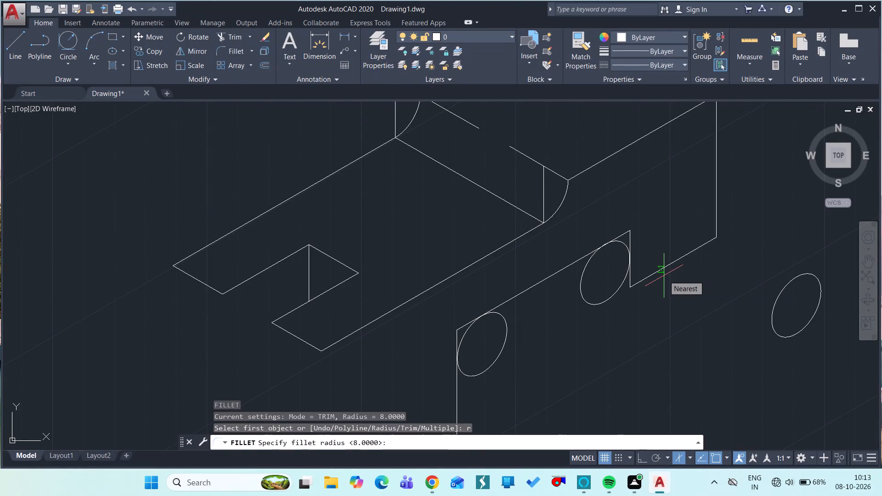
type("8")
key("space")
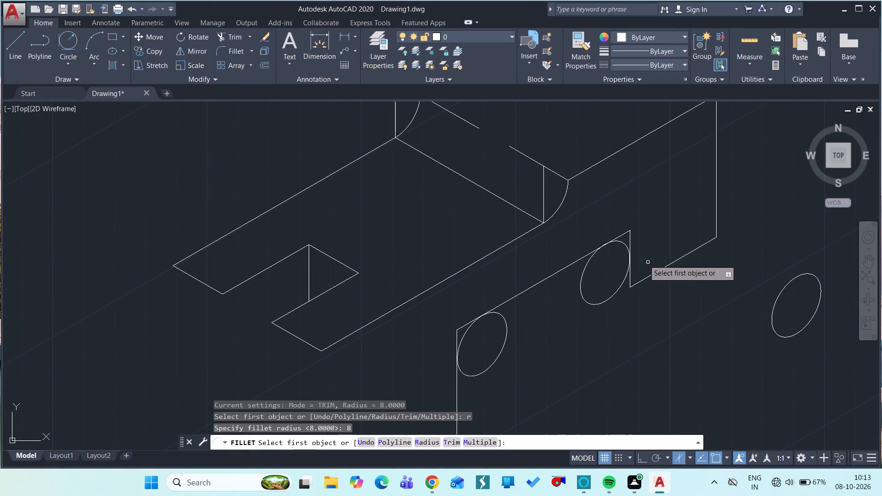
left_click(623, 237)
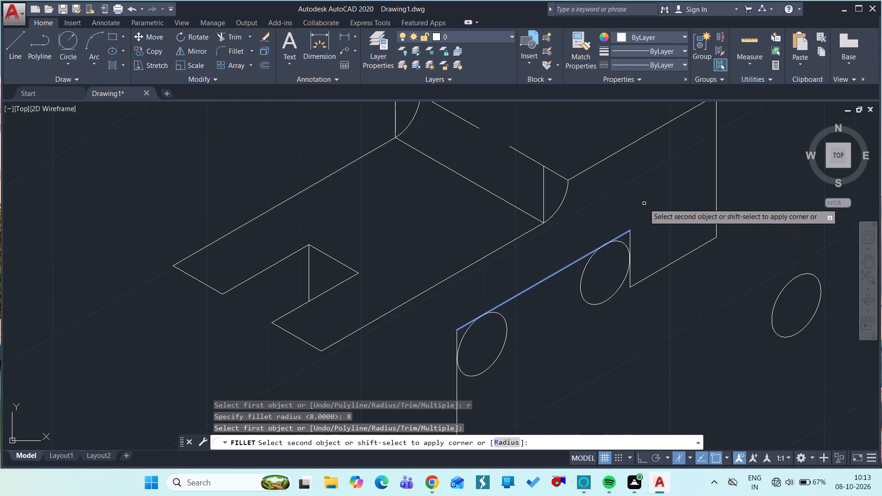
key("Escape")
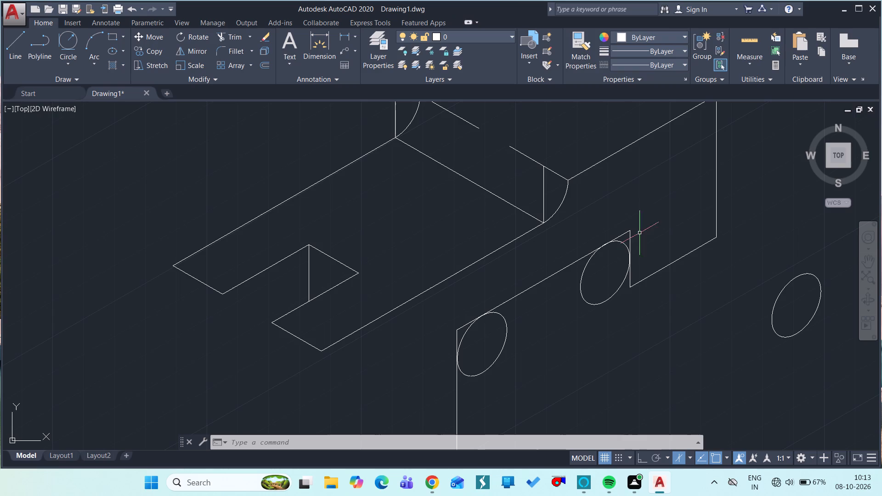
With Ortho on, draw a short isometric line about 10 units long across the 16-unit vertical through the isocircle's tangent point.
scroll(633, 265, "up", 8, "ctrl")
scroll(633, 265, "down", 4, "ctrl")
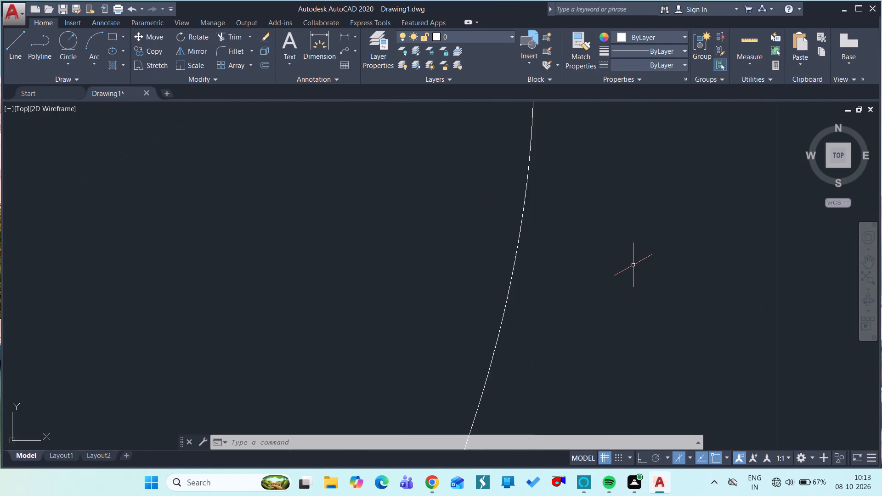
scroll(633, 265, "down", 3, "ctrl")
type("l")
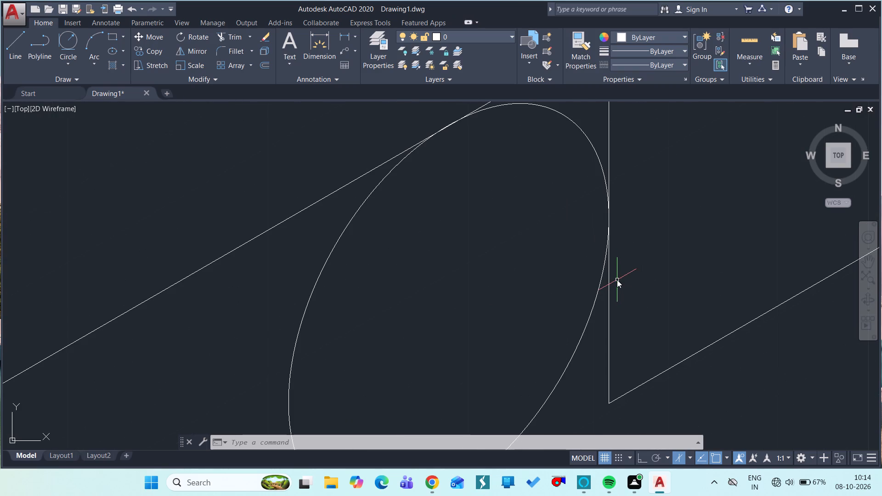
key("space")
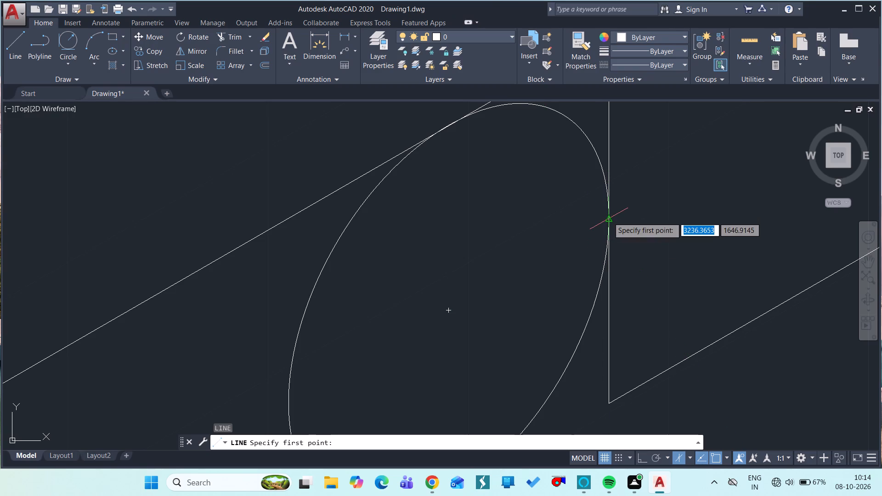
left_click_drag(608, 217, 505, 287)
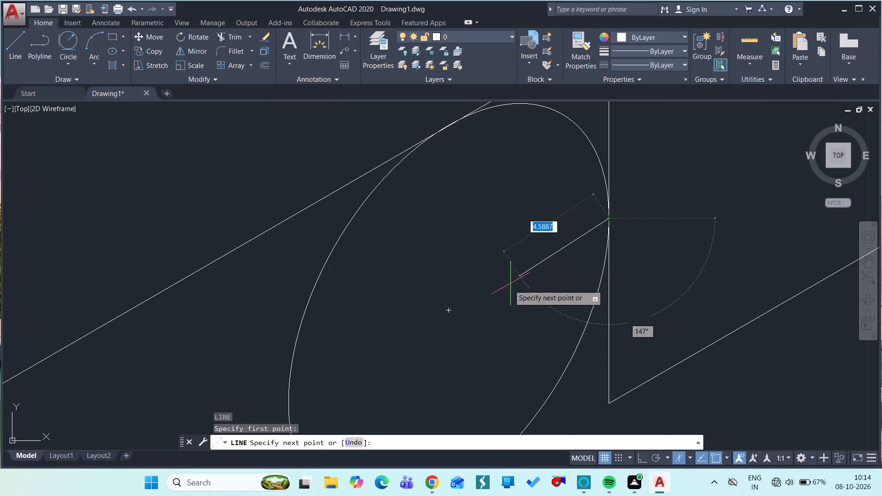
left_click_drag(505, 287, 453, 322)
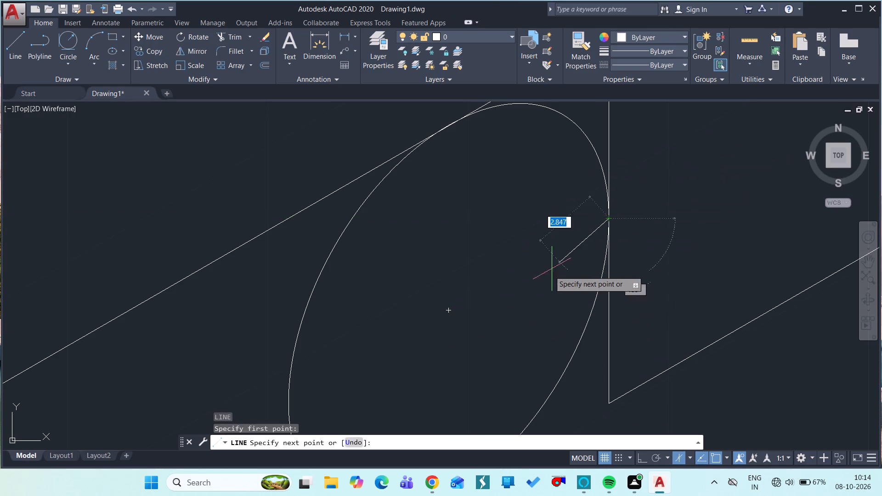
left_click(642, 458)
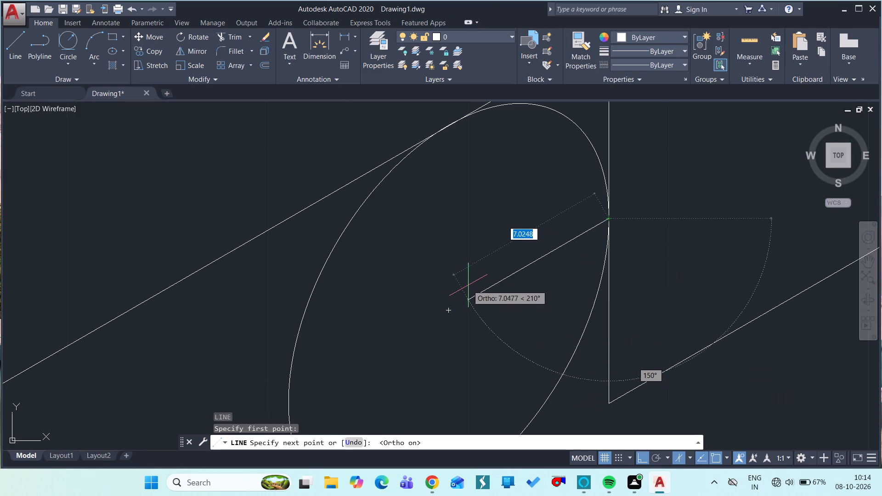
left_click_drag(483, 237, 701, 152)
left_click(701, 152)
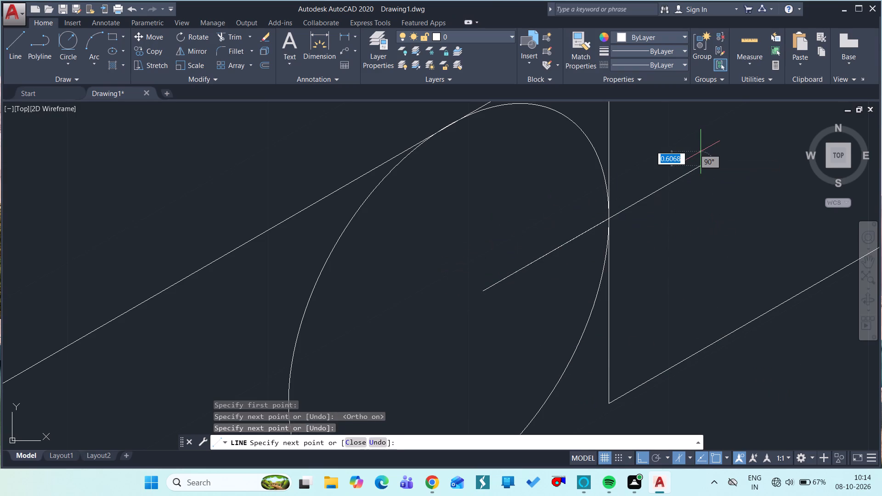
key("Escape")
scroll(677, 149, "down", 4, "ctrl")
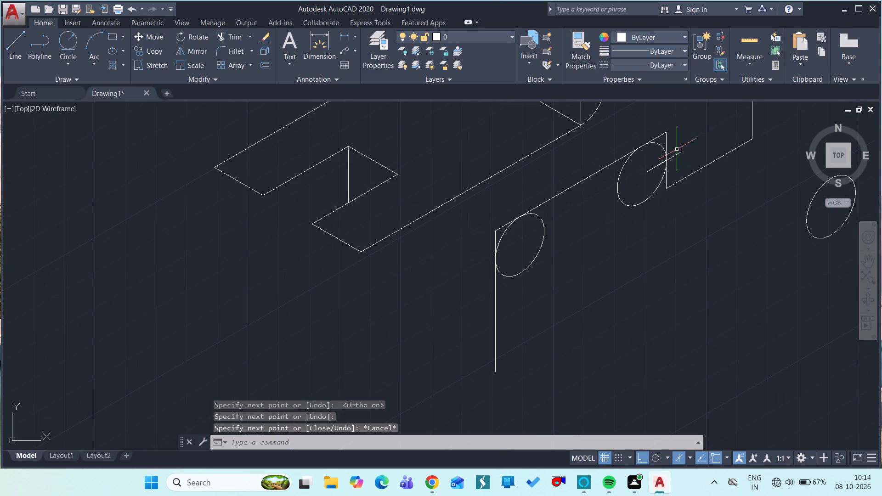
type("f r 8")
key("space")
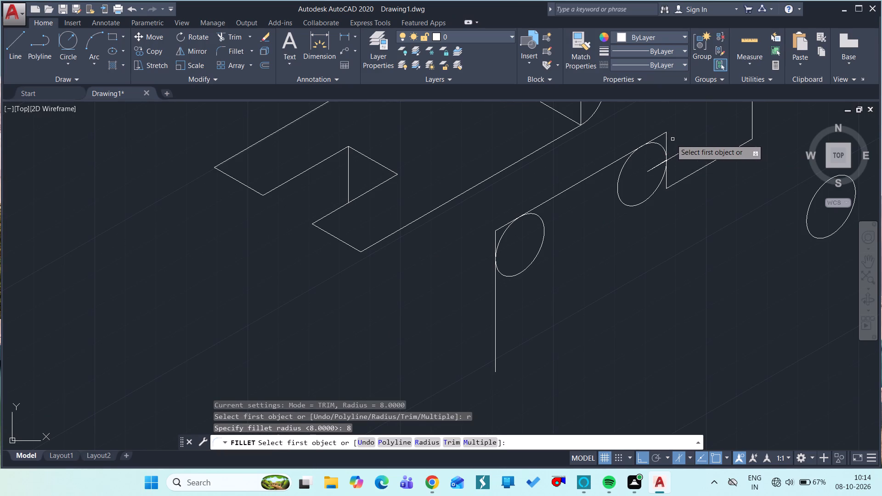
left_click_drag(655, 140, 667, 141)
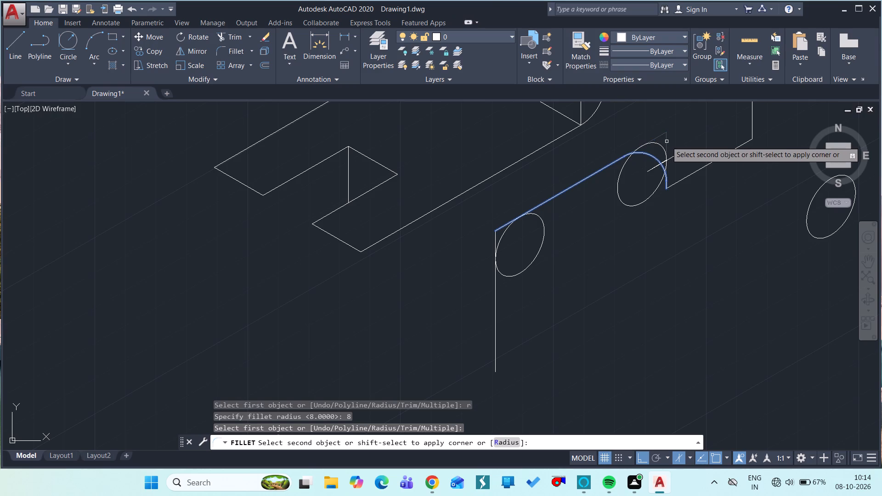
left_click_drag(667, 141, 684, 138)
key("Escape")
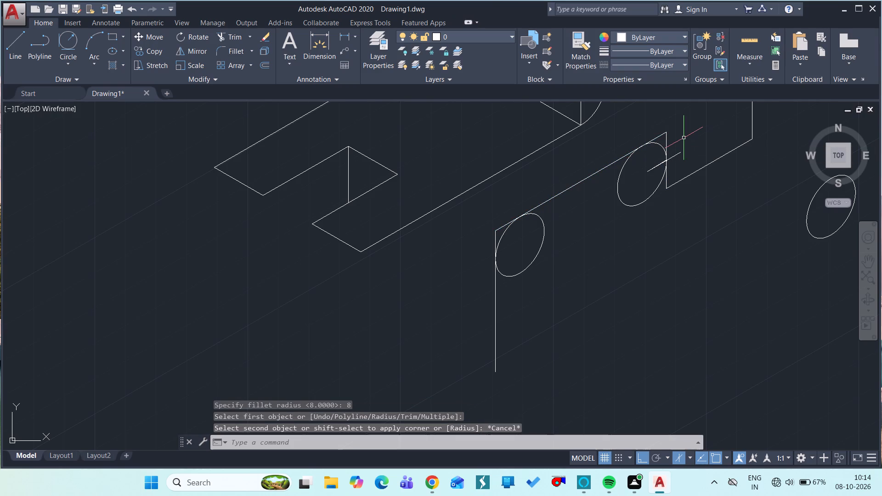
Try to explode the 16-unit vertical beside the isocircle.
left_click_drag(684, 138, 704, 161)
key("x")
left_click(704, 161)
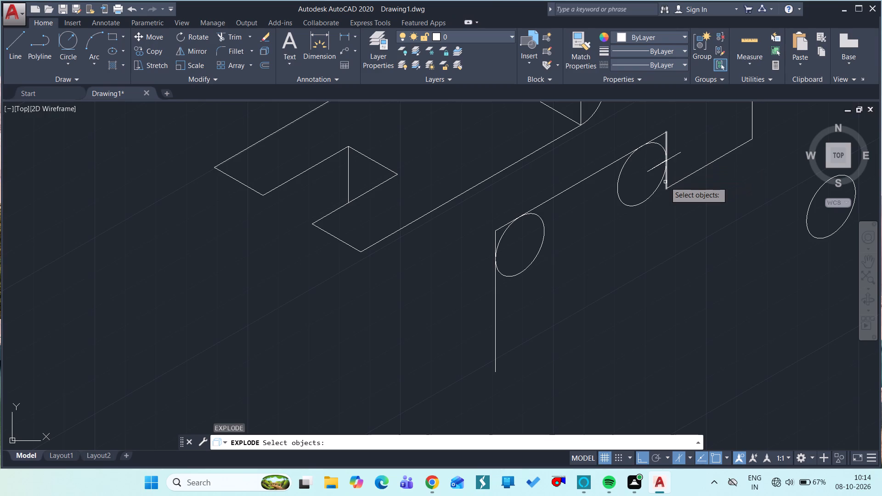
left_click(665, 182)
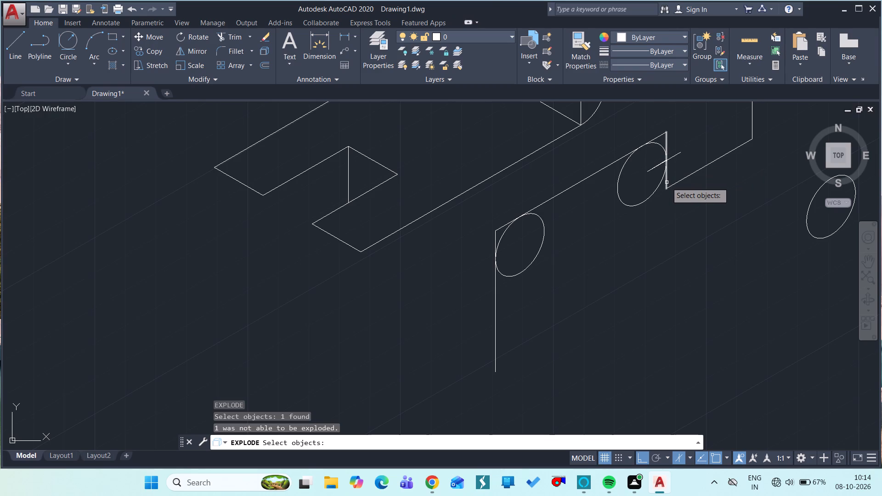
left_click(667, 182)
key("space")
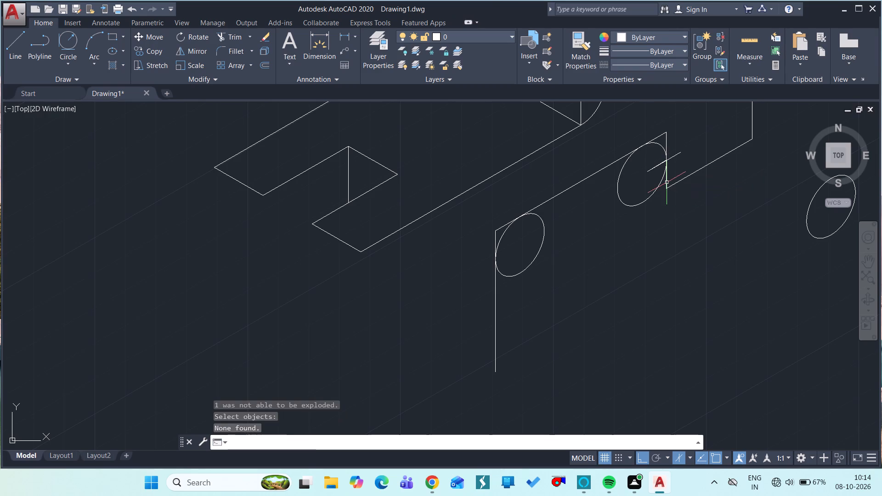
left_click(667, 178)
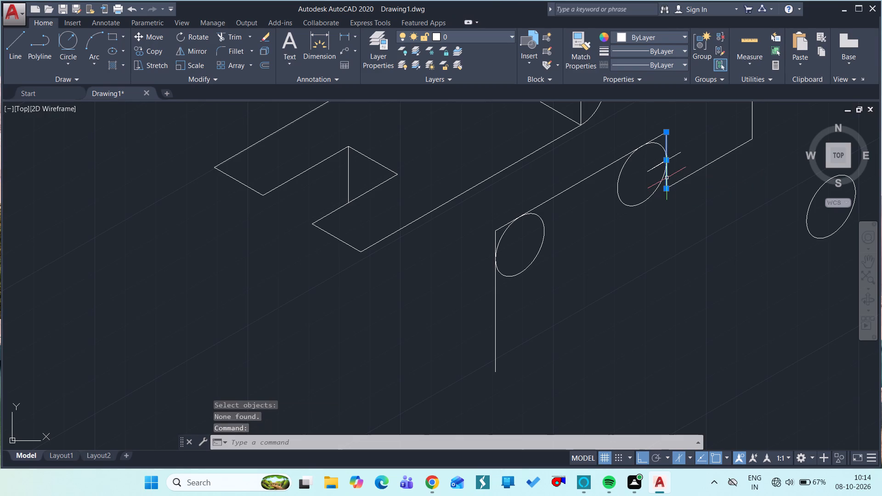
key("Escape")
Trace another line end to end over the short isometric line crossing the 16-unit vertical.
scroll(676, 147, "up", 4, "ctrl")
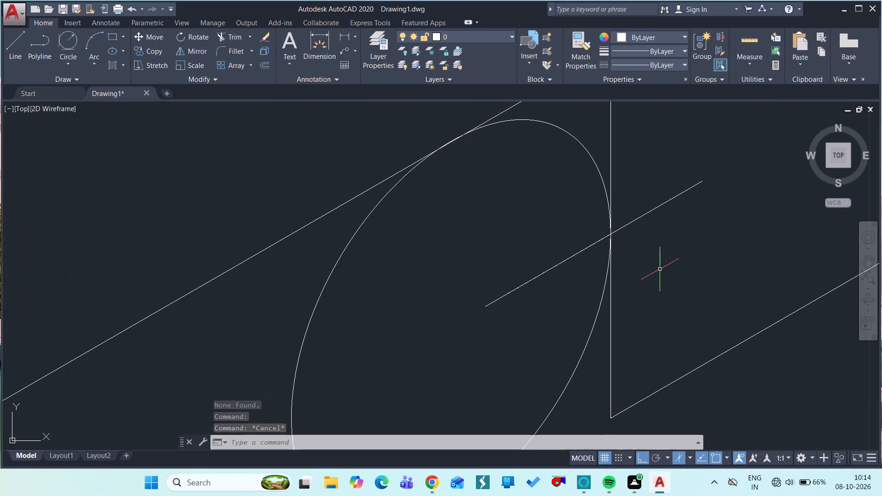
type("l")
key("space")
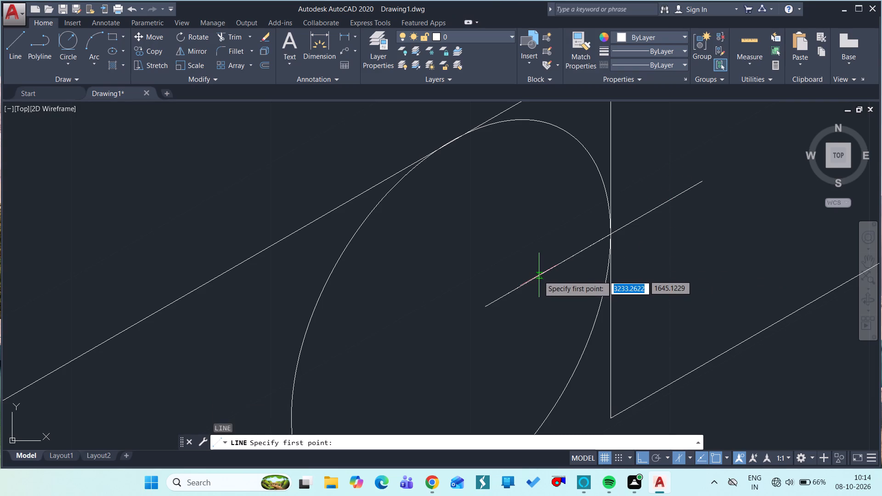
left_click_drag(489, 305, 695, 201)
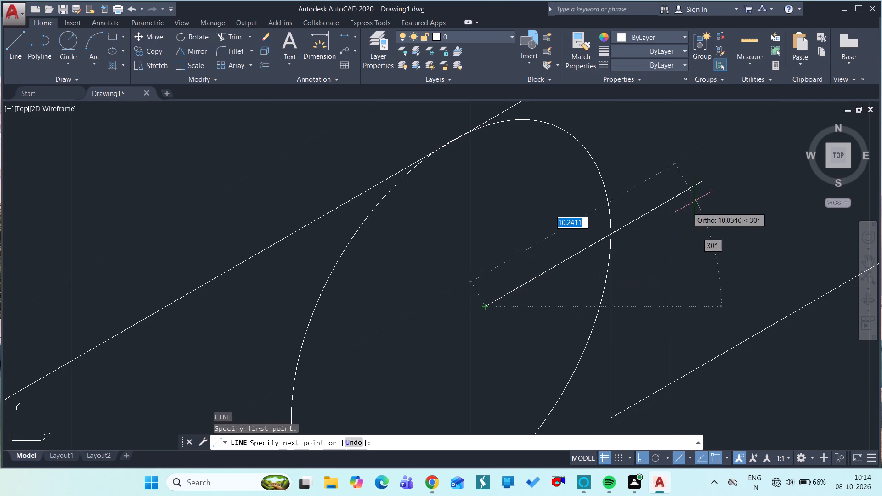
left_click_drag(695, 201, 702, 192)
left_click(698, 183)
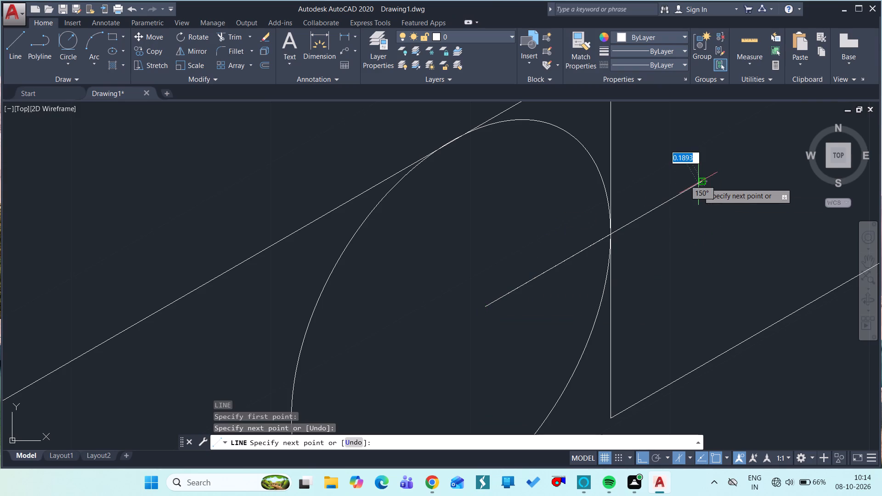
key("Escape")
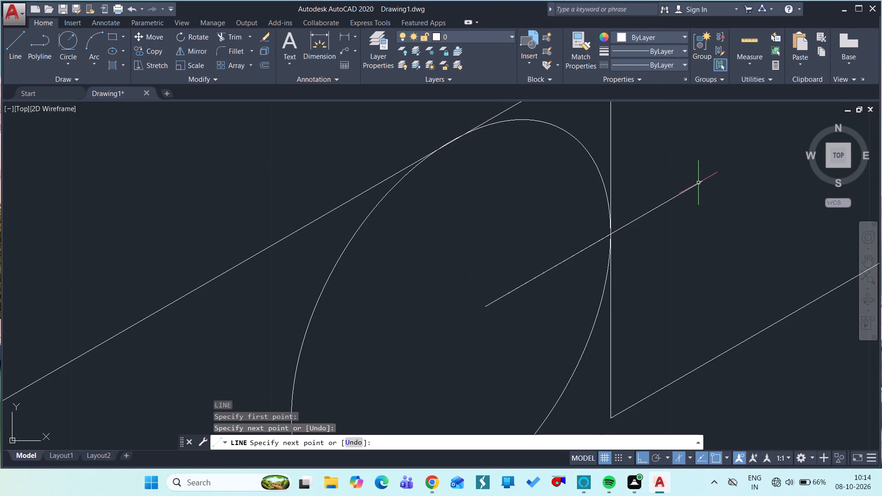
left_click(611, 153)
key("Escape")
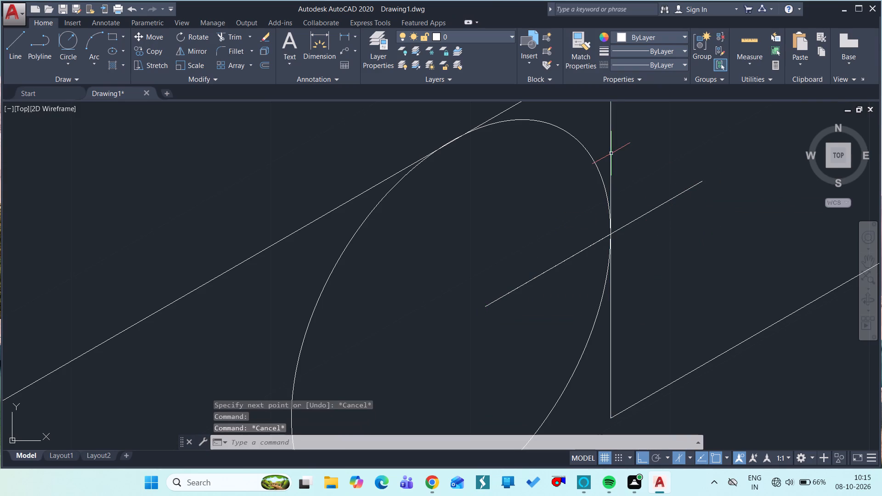
Erase the isocircle in the corner between the 16-unit vertical and the 56-unit line.
scroll(620, 202, "down", 2, "ctrl")
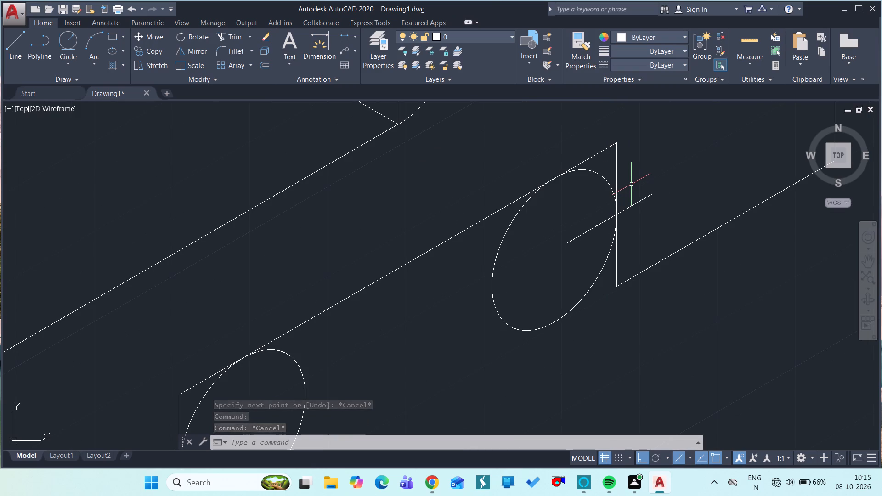
left_click(604, 181)
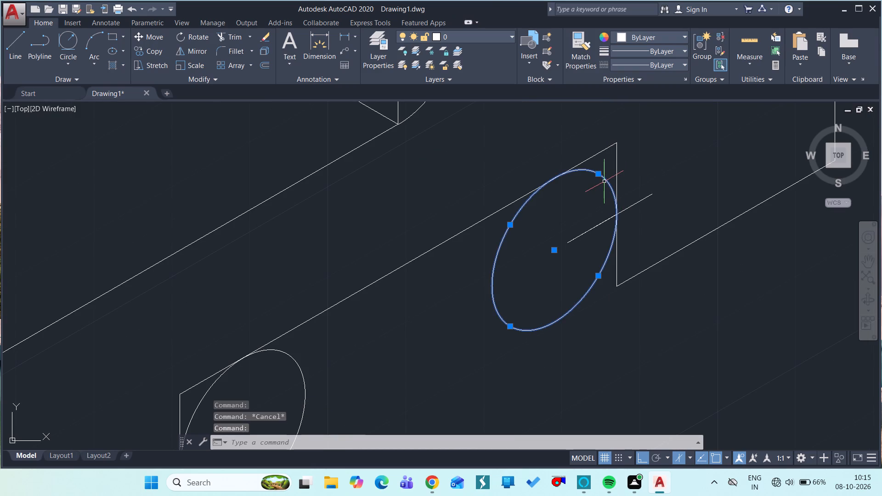
type("e")
key("space")
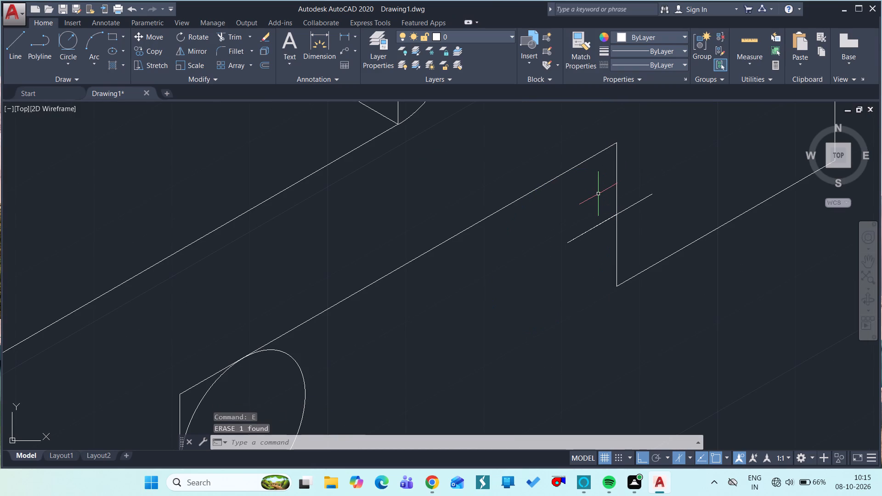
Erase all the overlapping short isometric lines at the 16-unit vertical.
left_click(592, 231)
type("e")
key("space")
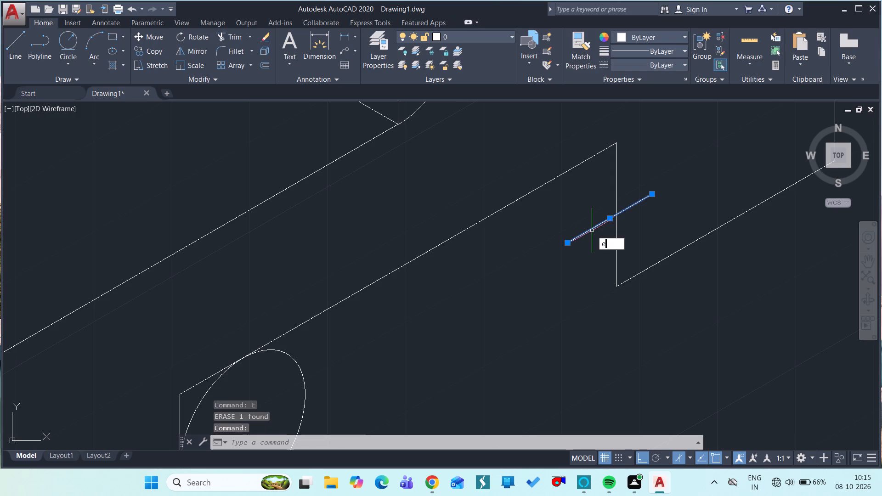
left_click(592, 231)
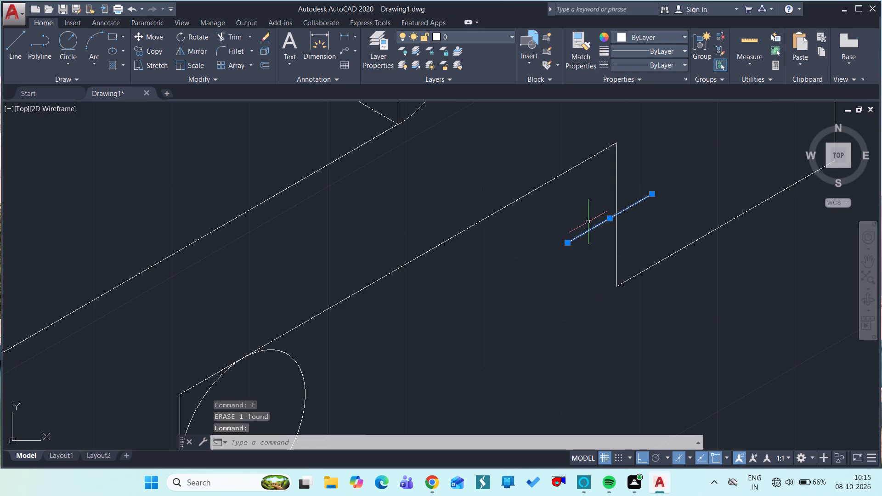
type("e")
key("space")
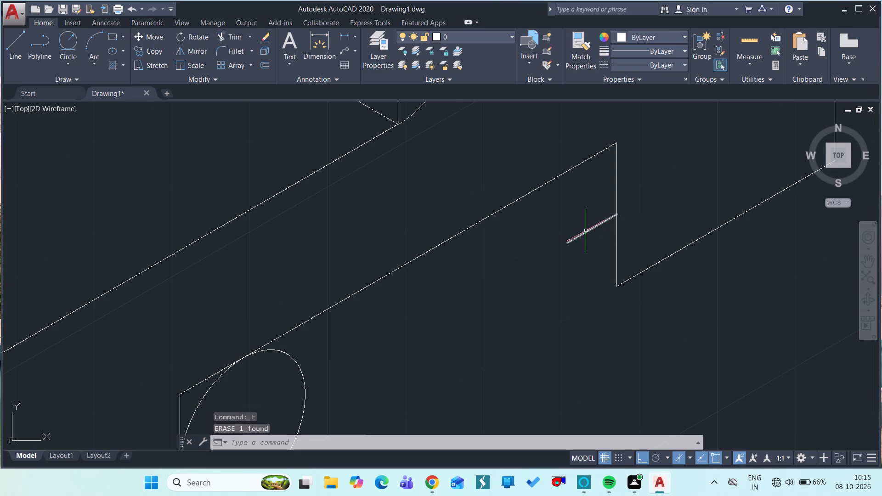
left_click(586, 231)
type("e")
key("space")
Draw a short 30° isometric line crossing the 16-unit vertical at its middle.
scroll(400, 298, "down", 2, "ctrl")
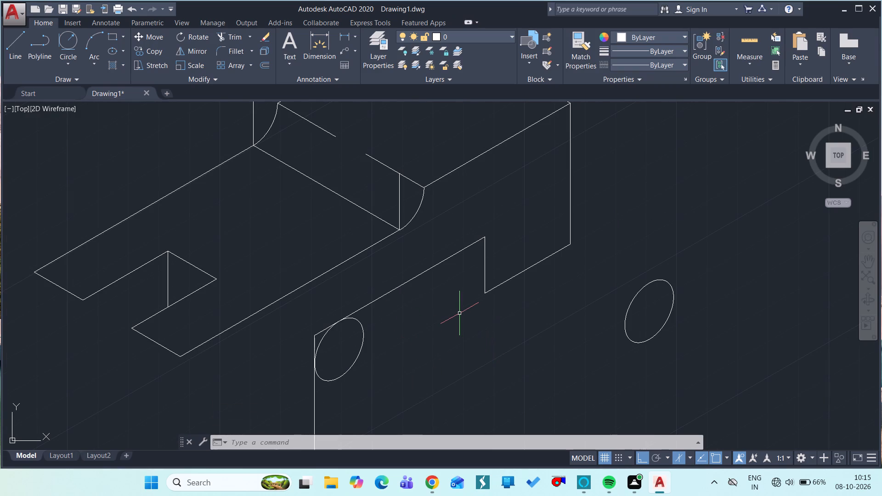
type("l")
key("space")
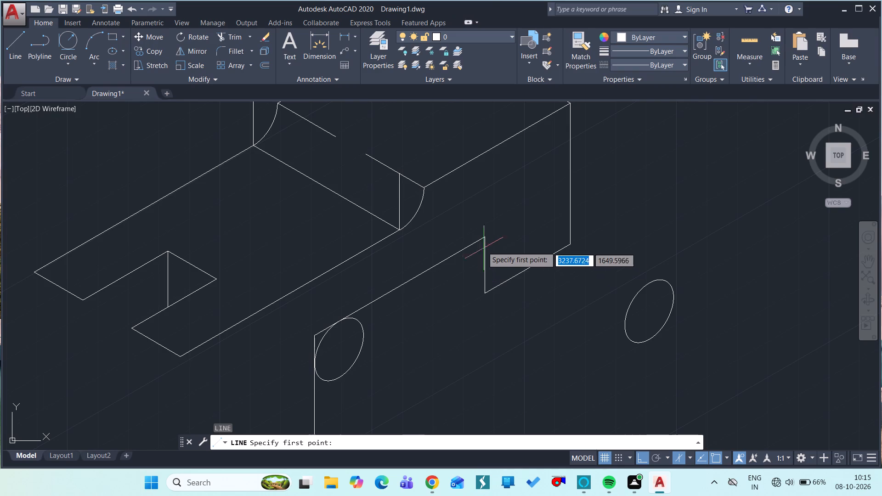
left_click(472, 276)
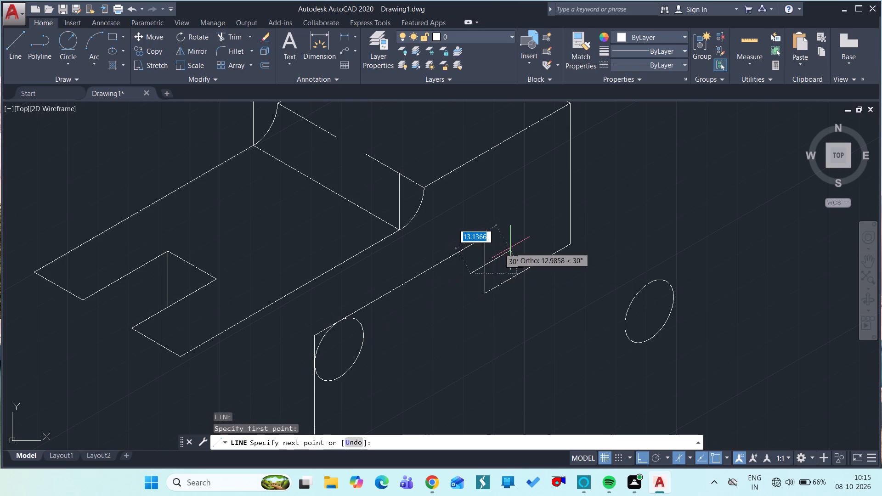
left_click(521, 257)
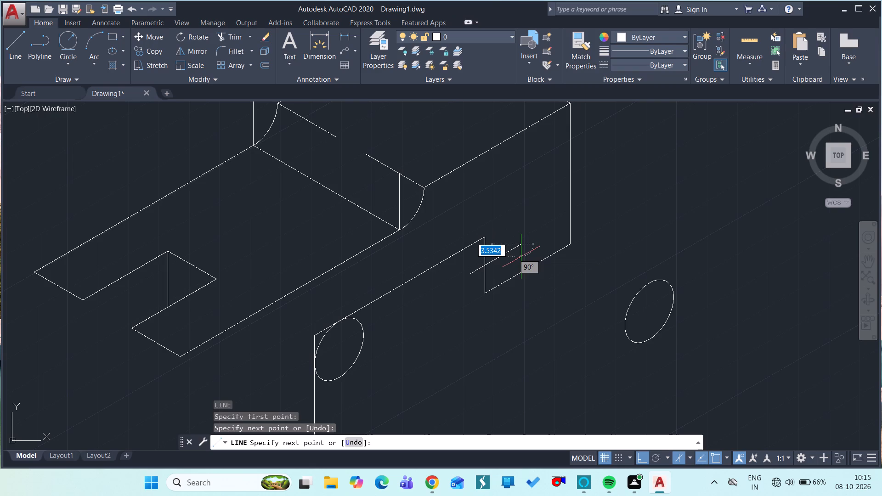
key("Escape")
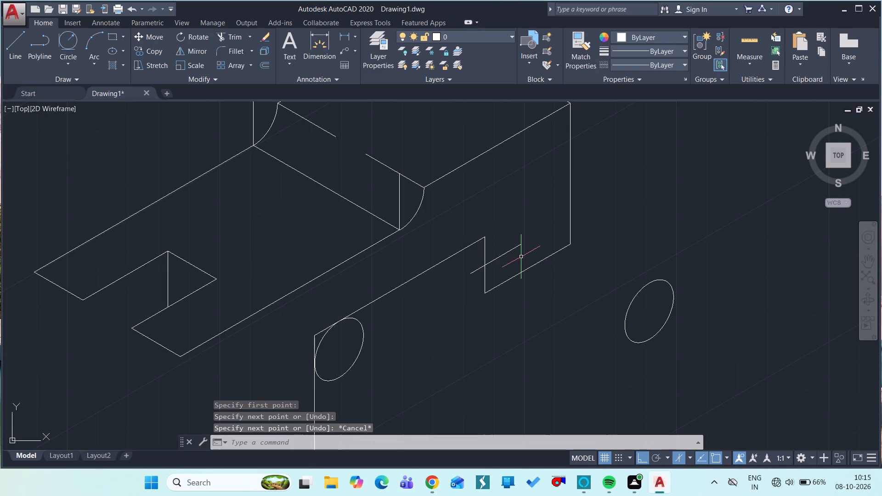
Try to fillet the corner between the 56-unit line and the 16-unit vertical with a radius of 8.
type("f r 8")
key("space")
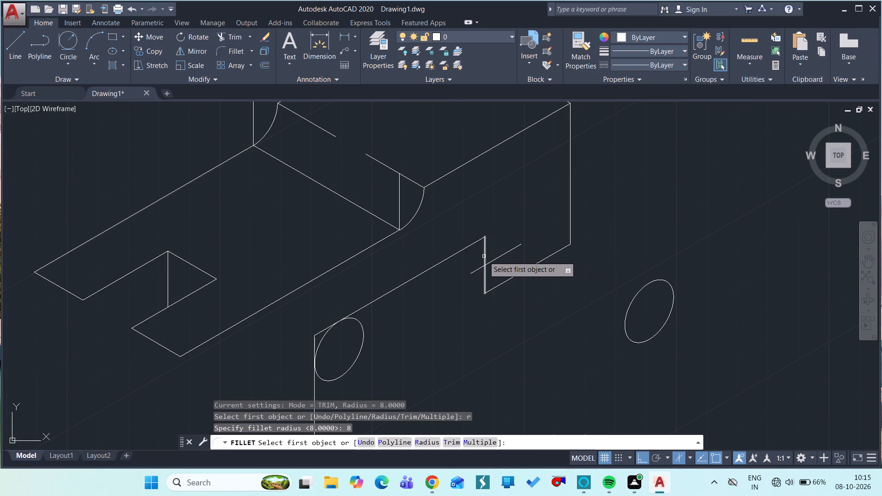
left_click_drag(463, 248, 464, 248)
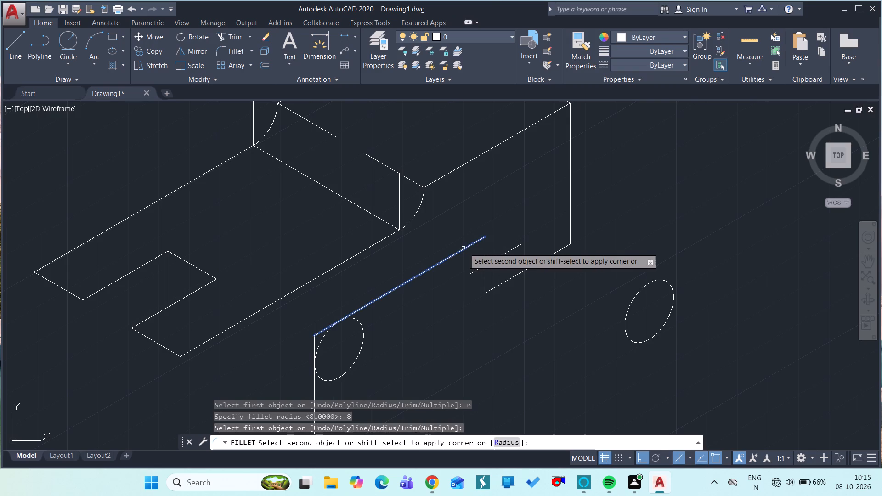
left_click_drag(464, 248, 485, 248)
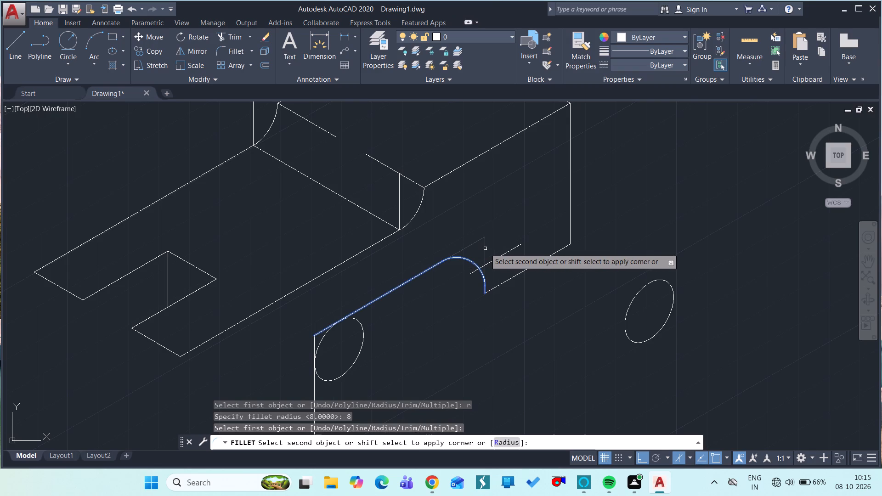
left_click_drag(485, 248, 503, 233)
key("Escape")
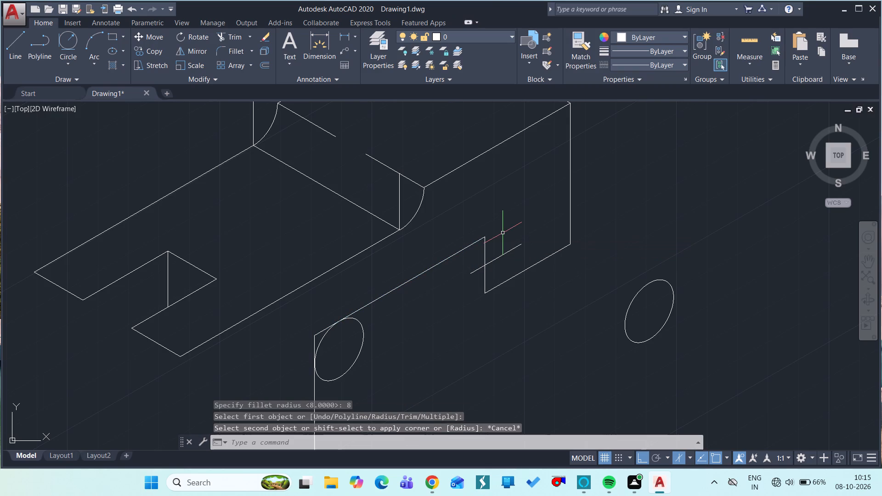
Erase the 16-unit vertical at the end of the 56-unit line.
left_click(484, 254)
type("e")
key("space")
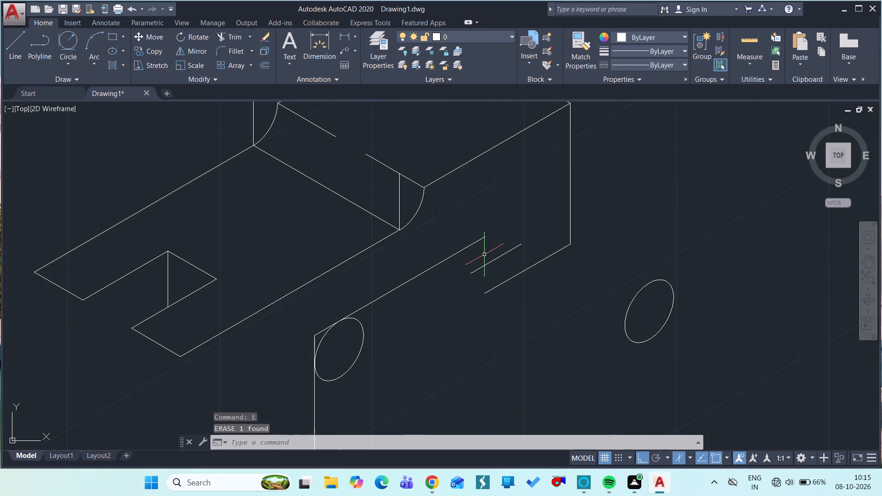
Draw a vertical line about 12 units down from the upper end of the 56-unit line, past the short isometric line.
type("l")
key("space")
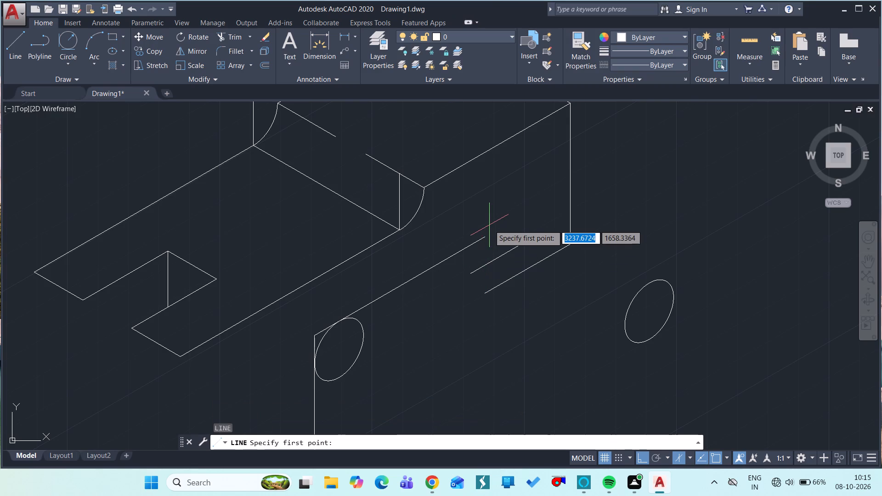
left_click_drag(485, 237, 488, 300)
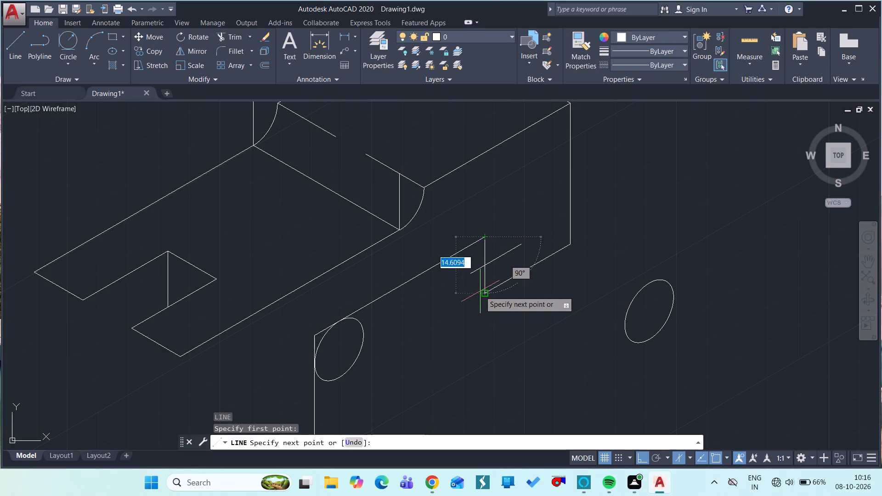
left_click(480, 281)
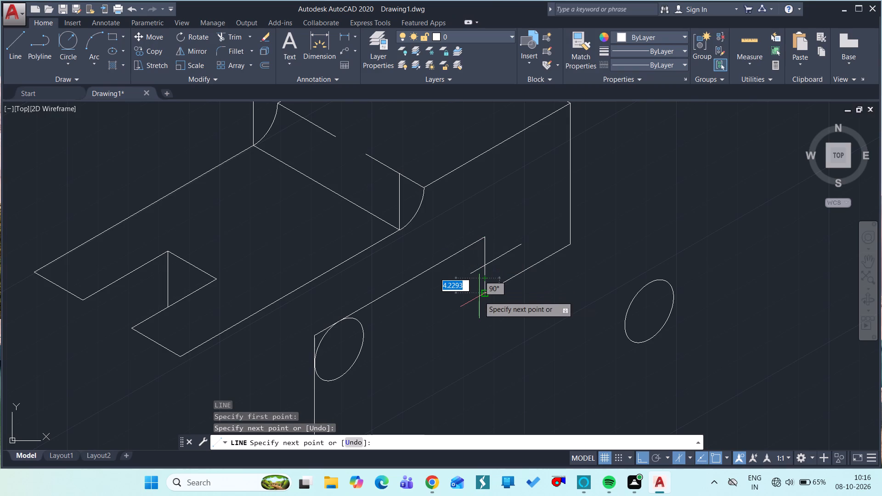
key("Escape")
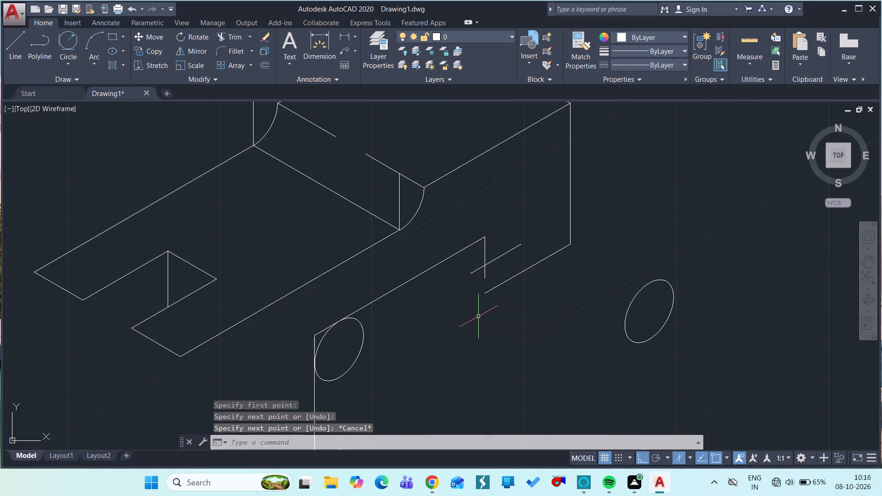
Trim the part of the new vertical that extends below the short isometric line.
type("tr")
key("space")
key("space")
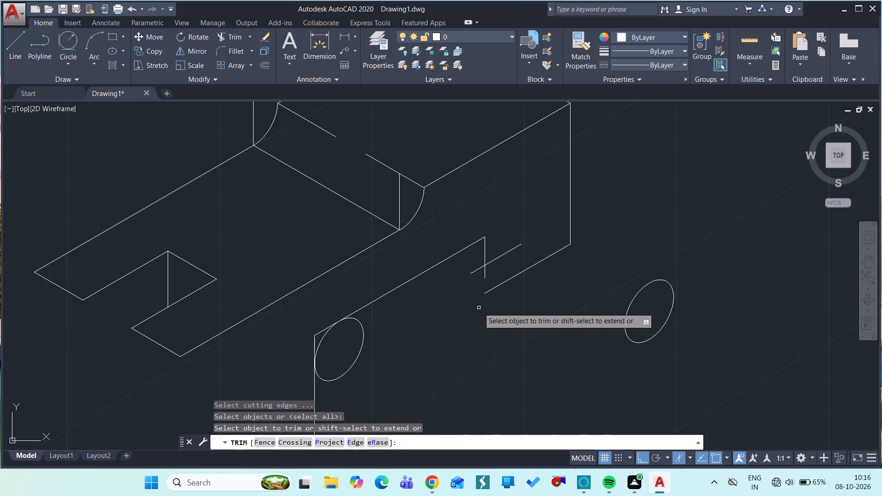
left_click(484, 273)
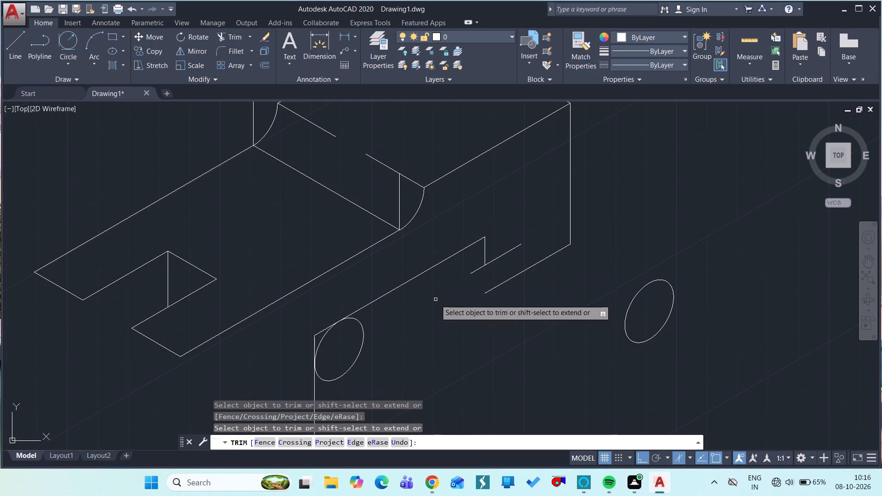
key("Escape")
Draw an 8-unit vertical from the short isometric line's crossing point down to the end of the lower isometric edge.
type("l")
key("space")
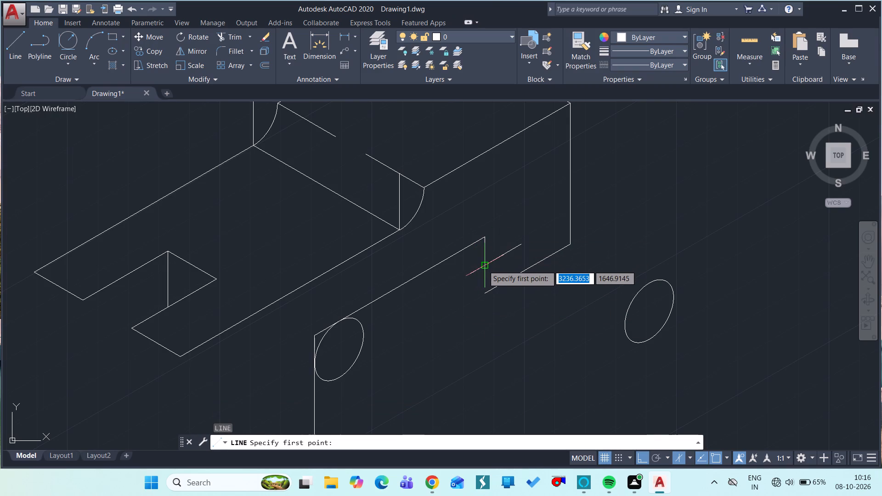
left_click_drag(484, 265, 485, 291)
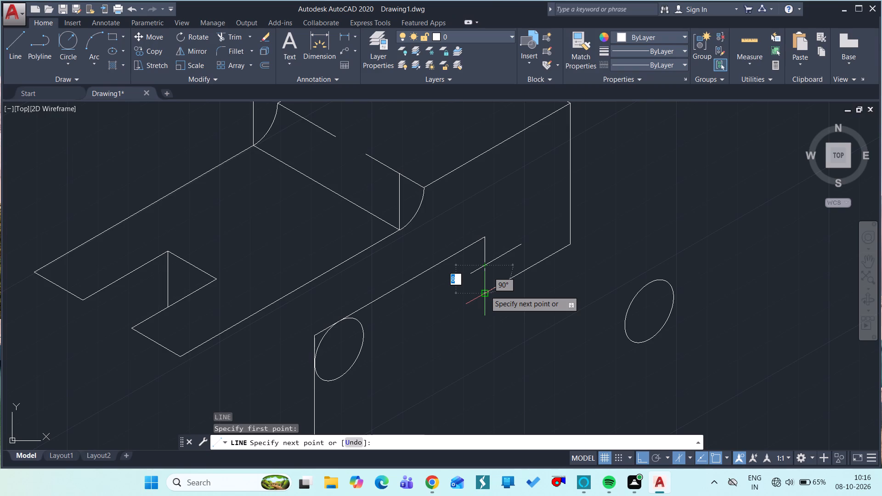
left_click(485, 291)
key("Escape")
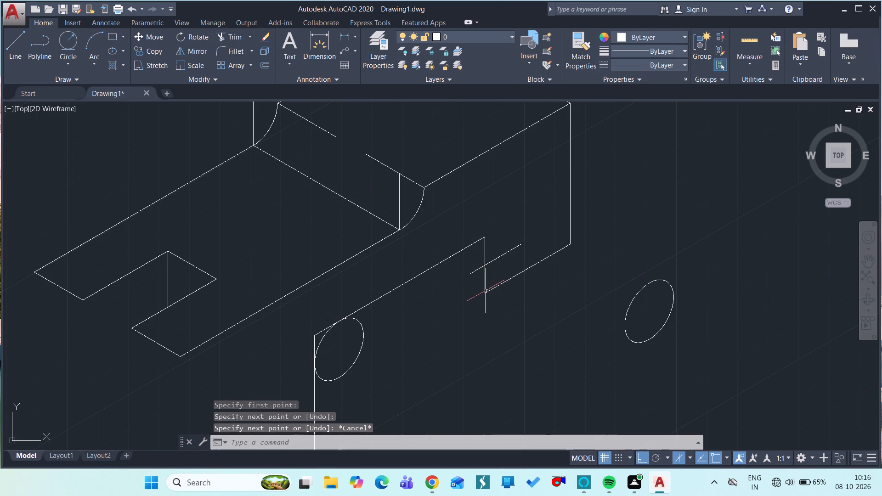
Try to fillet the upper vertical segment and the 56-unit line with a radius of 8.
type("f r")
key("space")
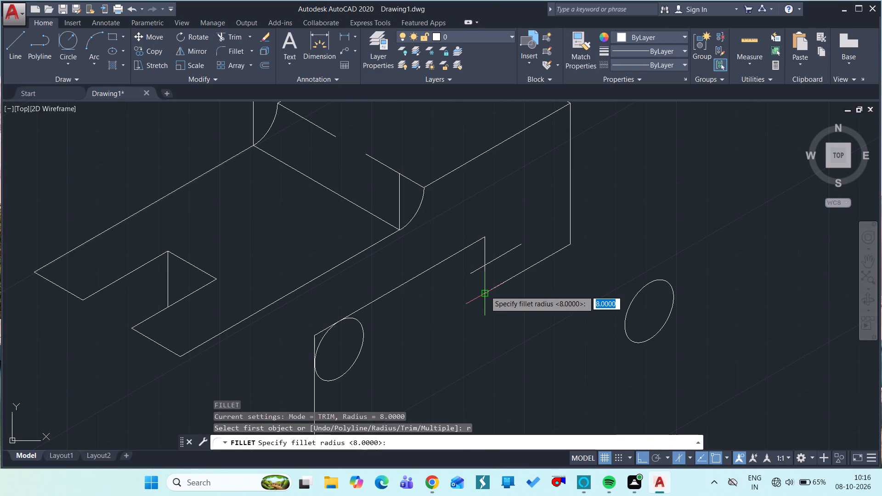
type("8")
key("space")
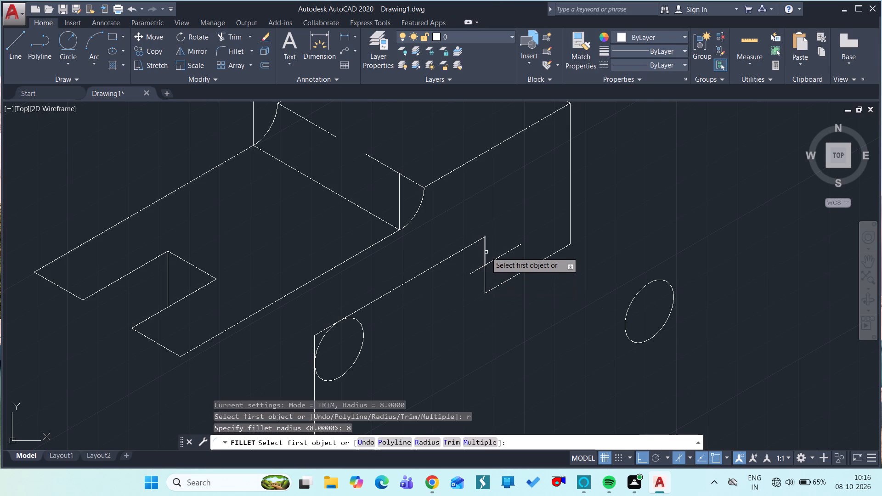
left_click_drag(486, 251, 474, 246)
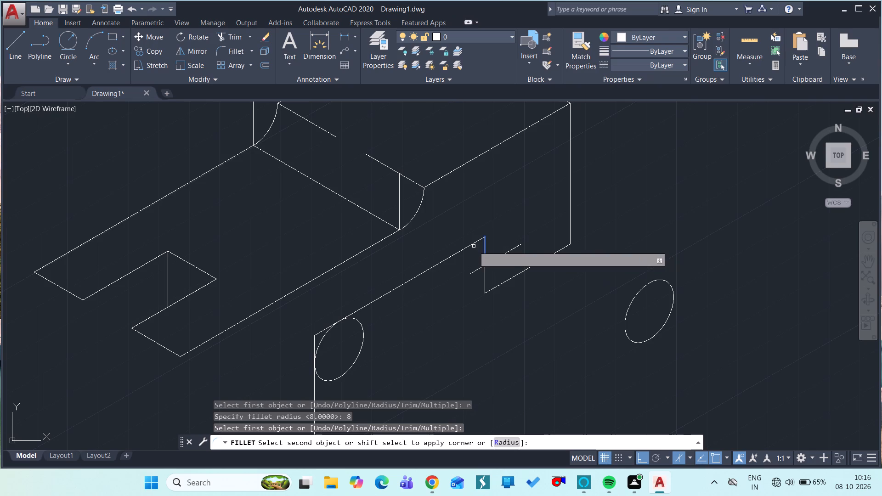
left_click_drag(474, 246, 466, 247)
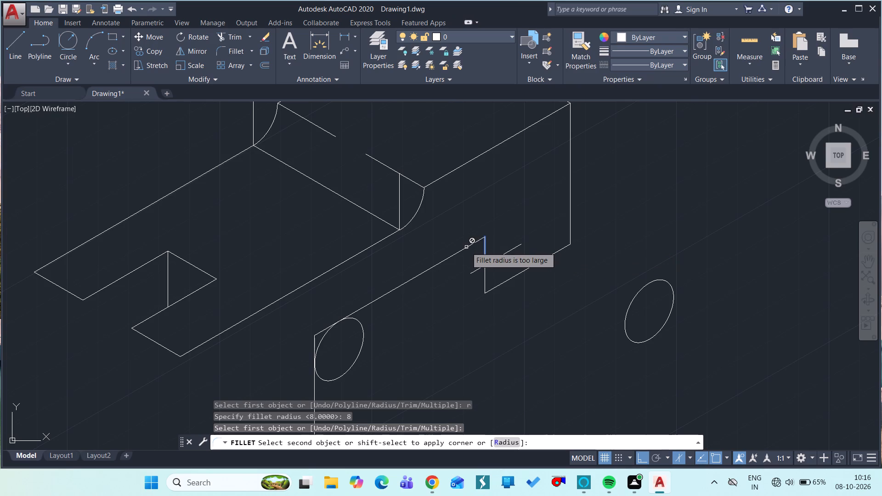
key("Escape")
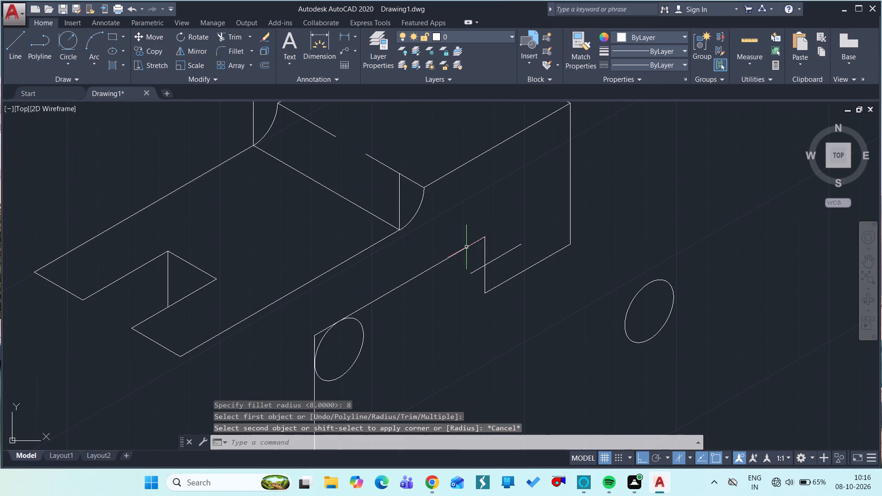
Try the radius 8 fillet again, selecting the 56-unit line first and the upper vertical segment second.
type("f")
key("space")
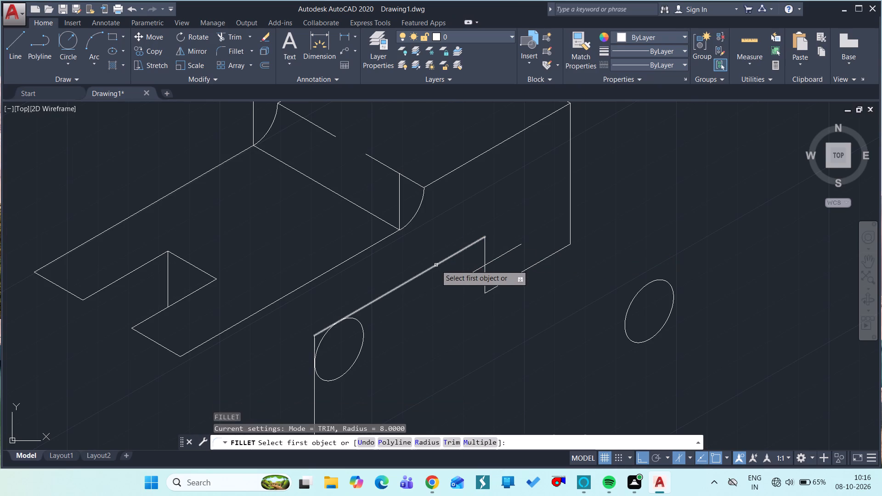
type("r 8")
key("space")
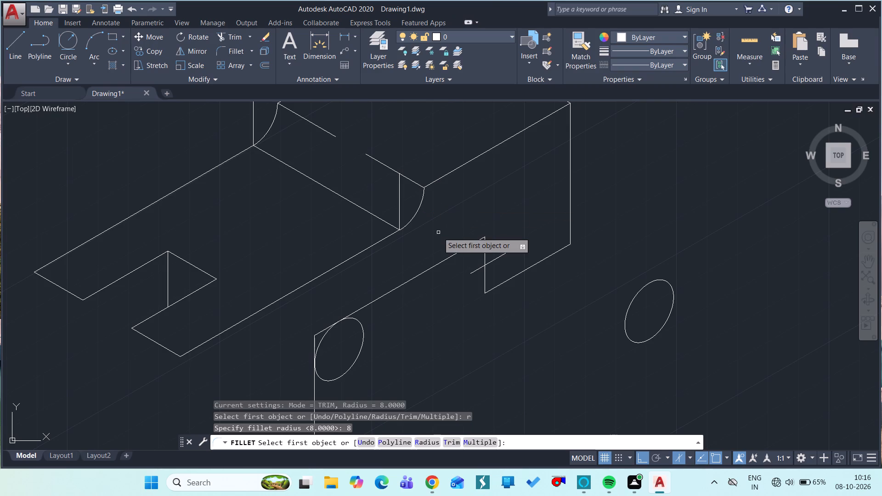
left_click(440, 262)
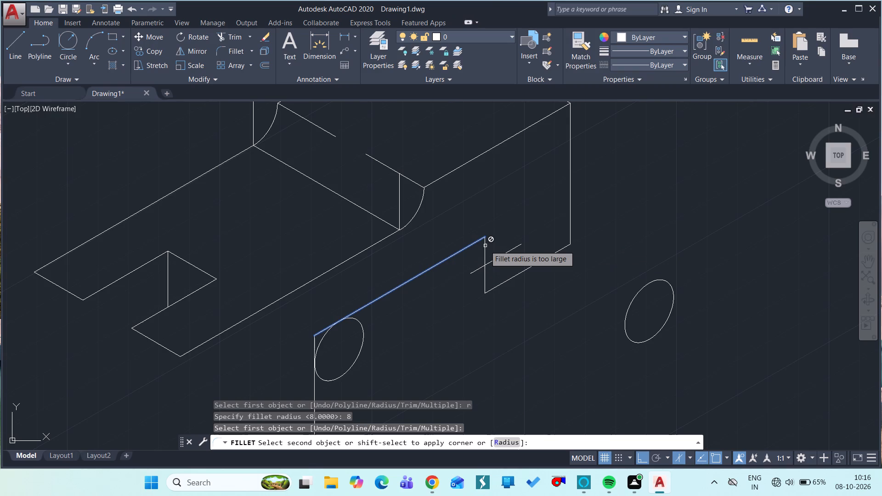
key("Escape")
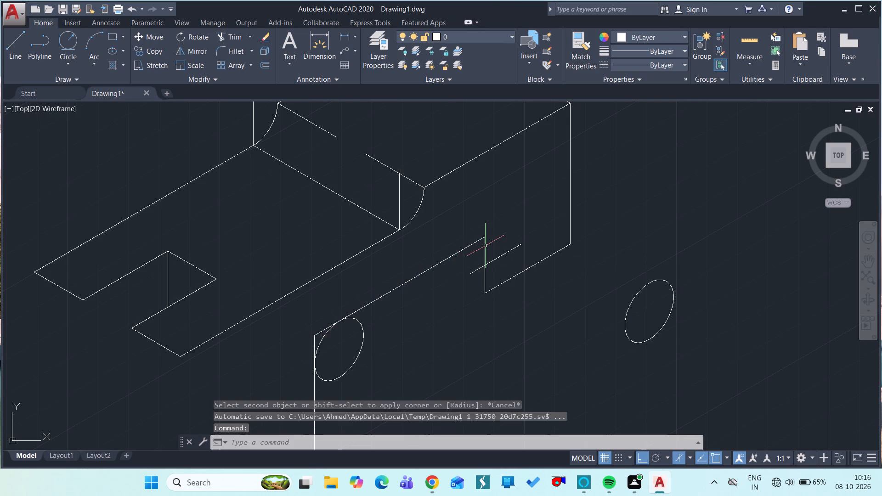
Erase both vertical segments, the short crossing isometric line and the isocircle at the lower end of the 56-unit line.
left_click(485, 246)
left_click_drag(499, 256, 486, 276)
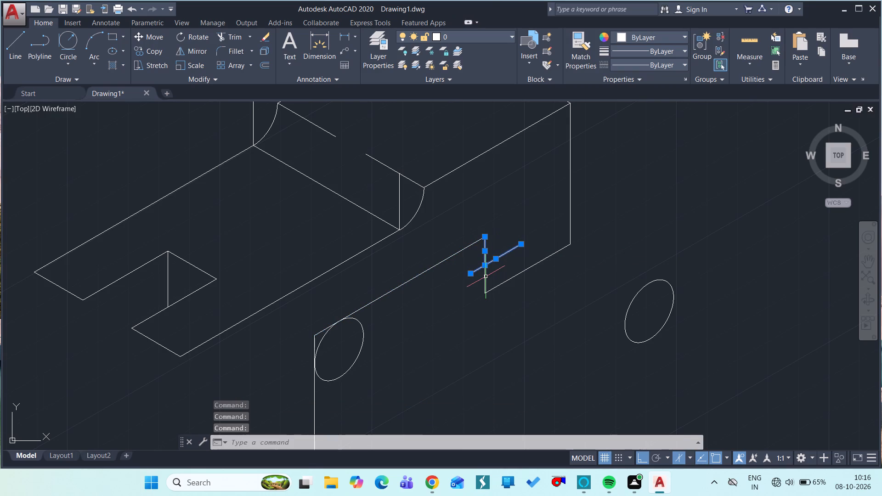
left_click_drag(486, 276, 485, 277)
left_click(485, 277)
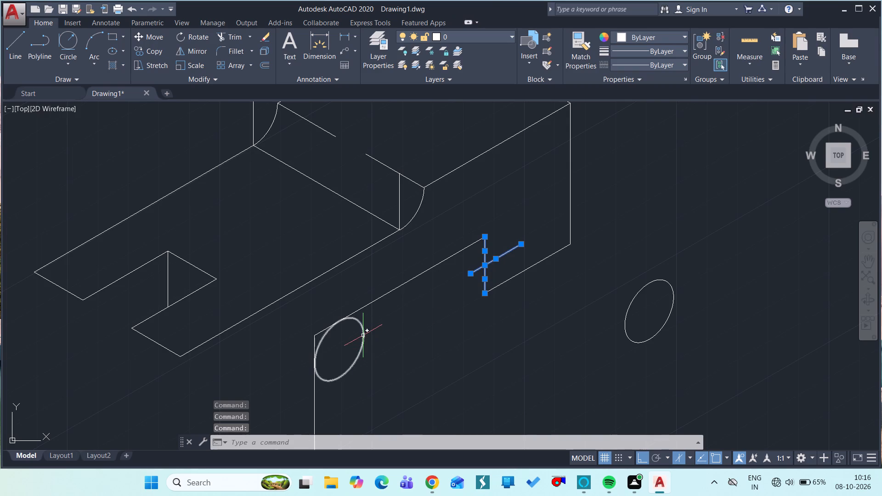
left_click(363, 335)
type("e")
key("space")
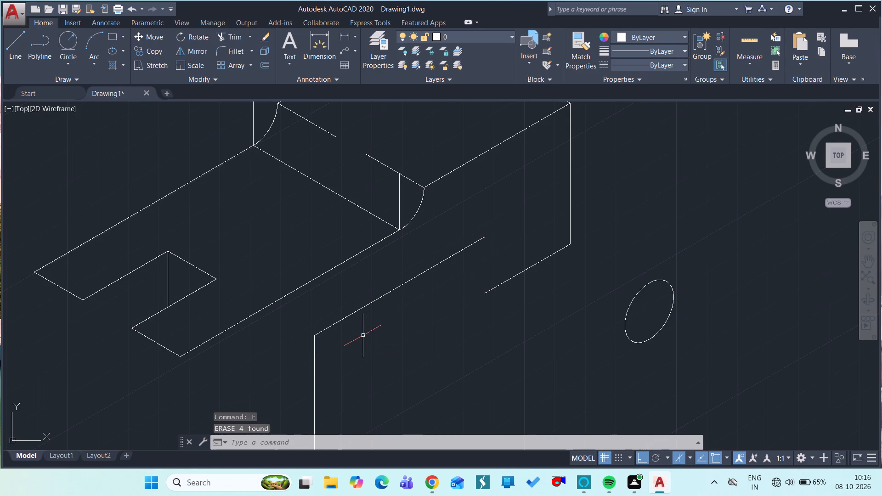
Draw a vertical line about 22 units up from the open end of the lower isometric edge, past the 56-unit line's end.
type("l")
key("space")
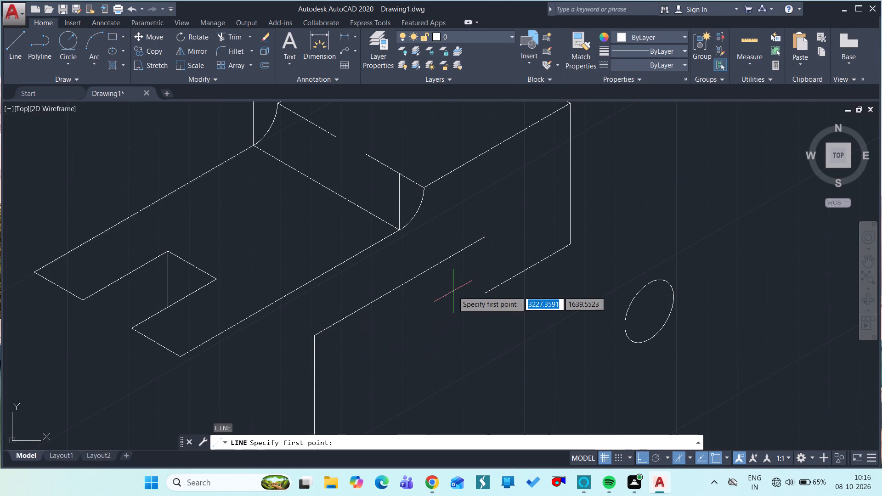
left_click(485, 293)
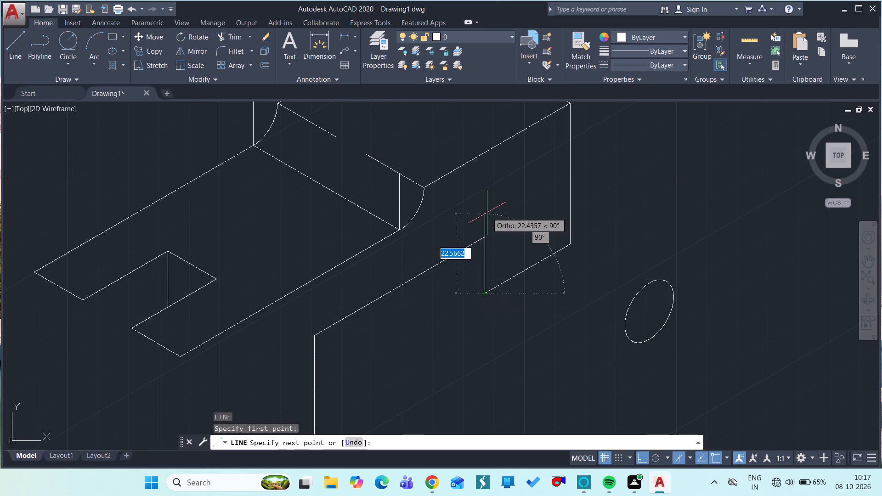
left_click(487, 213)
key("Escape")
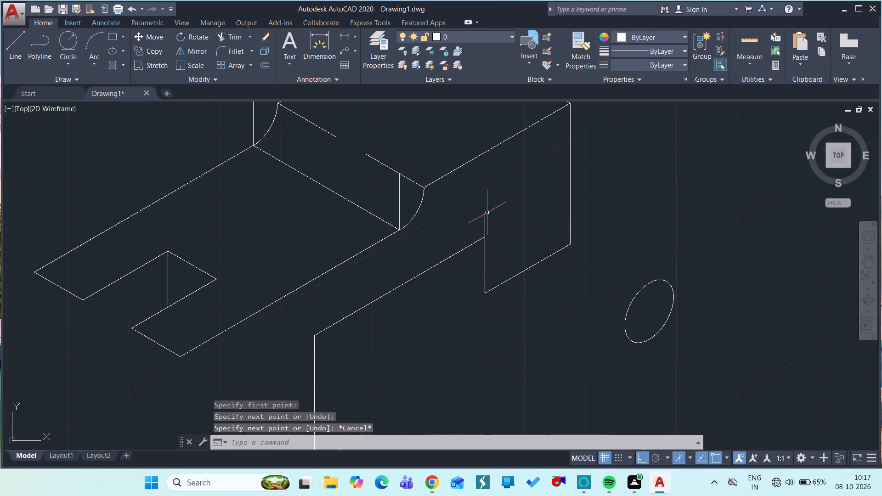
Trim the part of the vertical line that projects above the open end of the lower isometric edge.
key("l")
key("Escape")
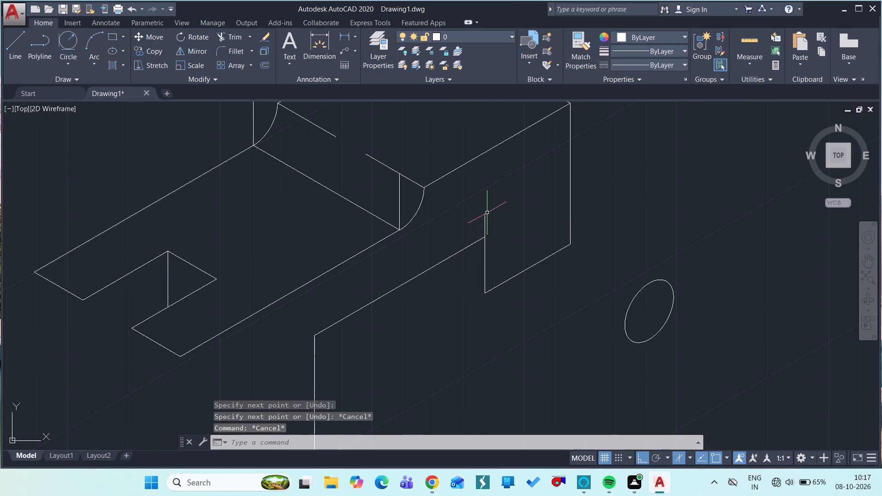
type("tr")
key("space")
key("space")
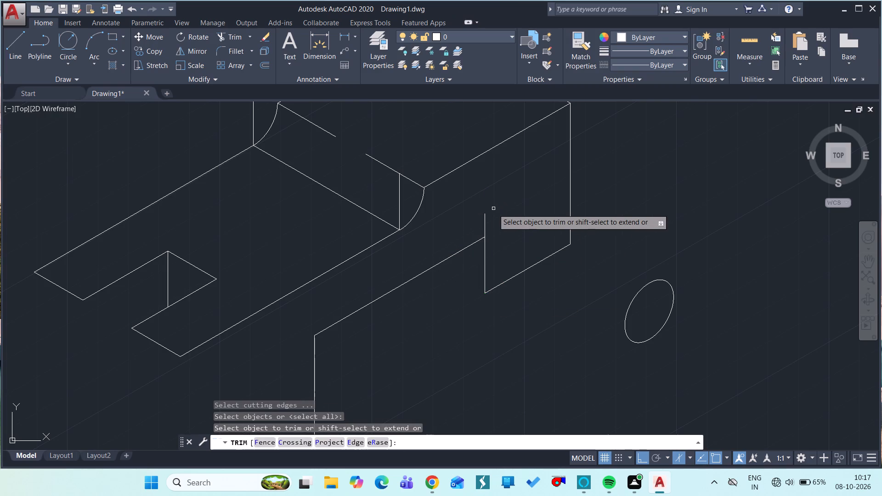
left_click(483, 220)
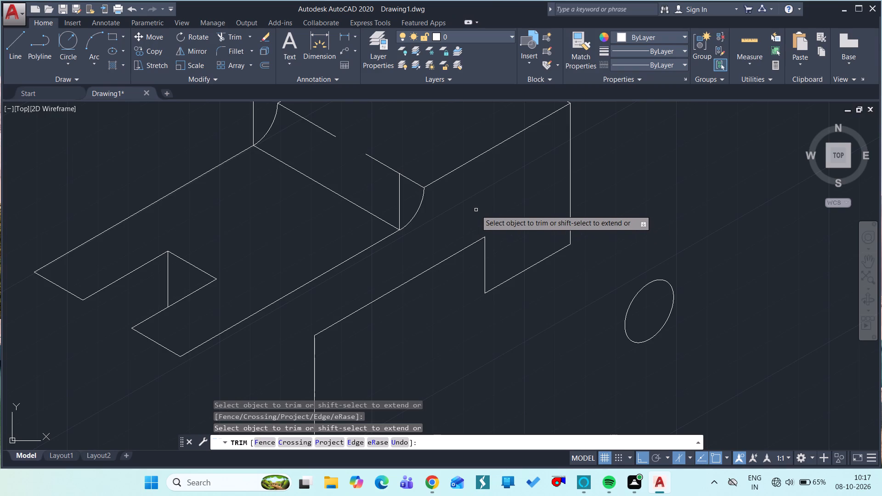
scroll(473, 213, "down", 2, "ctrl")
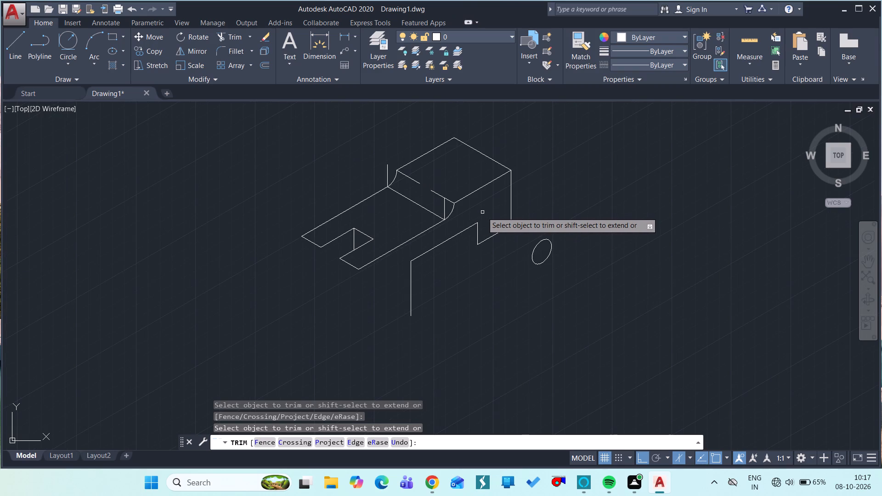
key("Escape")
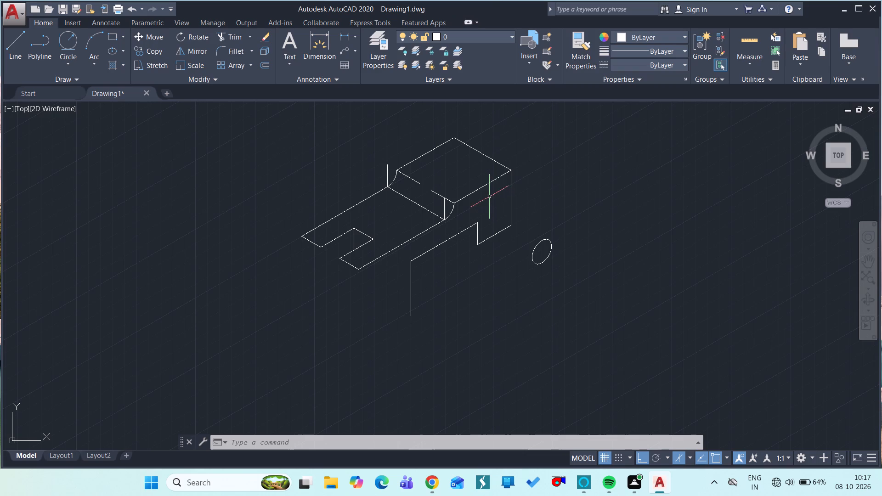
Draw a 48-unit line at 210° from the midpoint of the raised block's upper-right top-face edge across the top face.
type("l")
key("space")
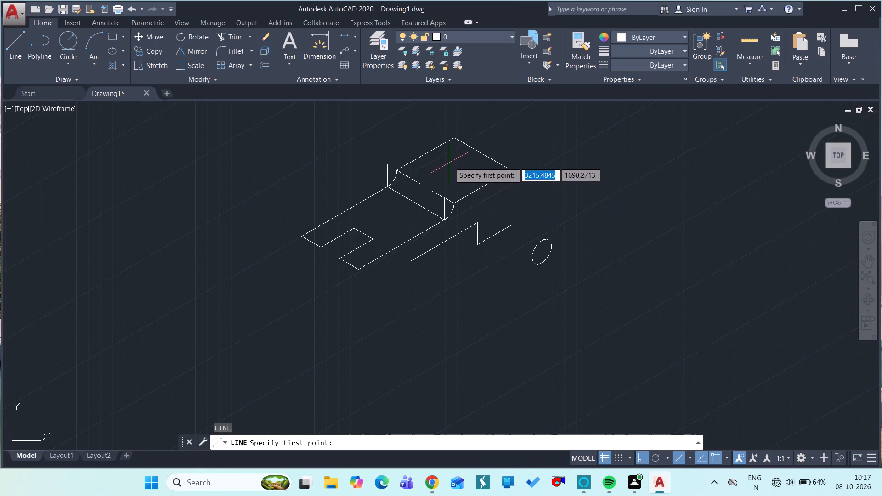
left_click(481, 157)
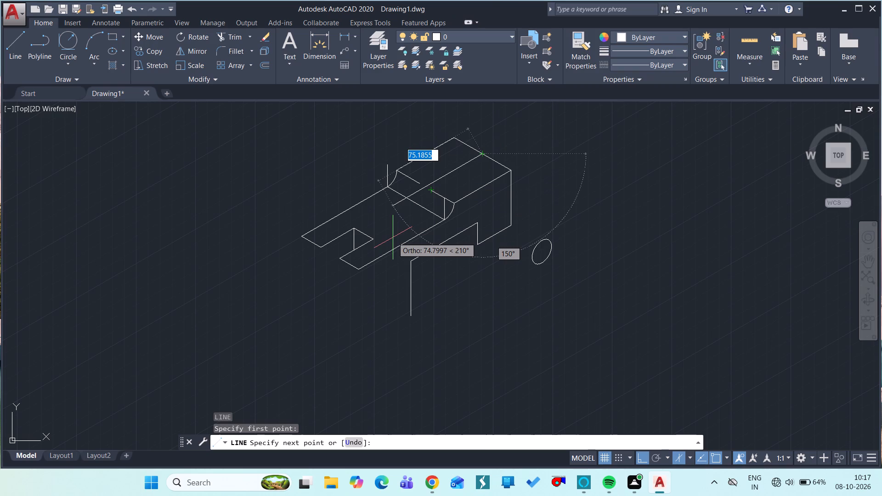
type("48")
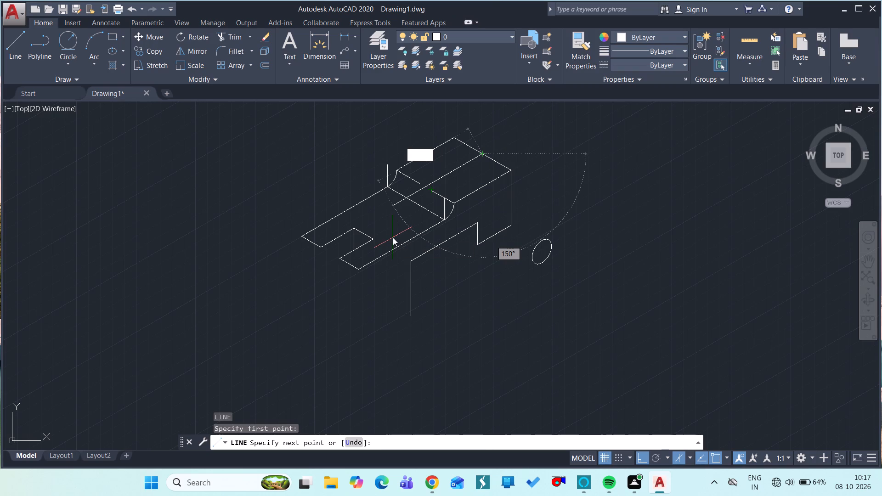
key("space")
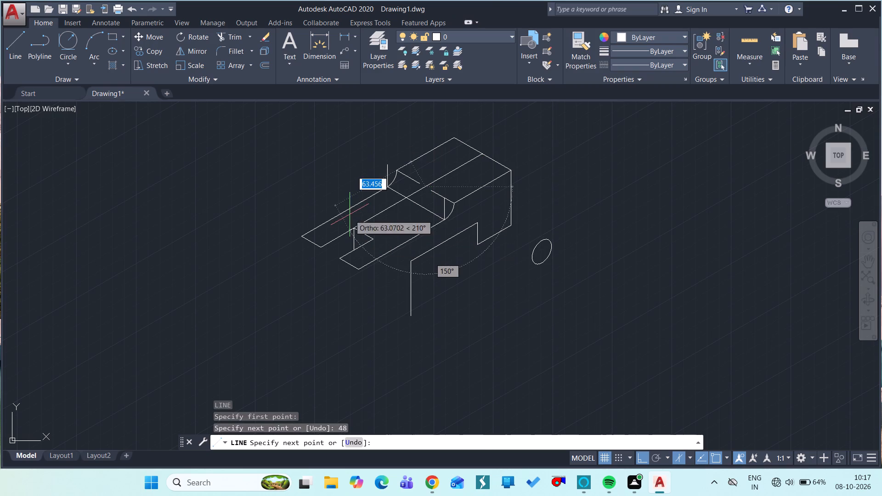
key("Escape")
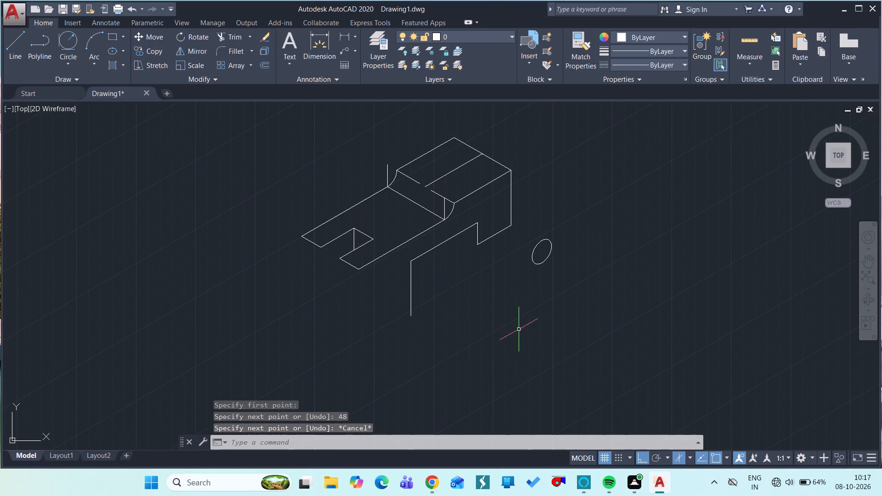
On the left isoplane, draw a 48-unit line at 330° from the midpoint of the top face's upper-left edge, crossing the previous line.
left_click(686, 457)
left_click(708, 411)
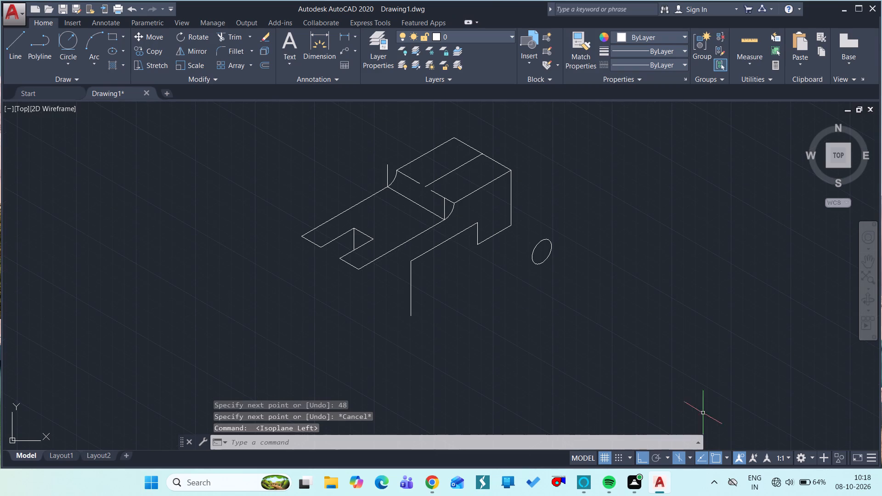
key("l")
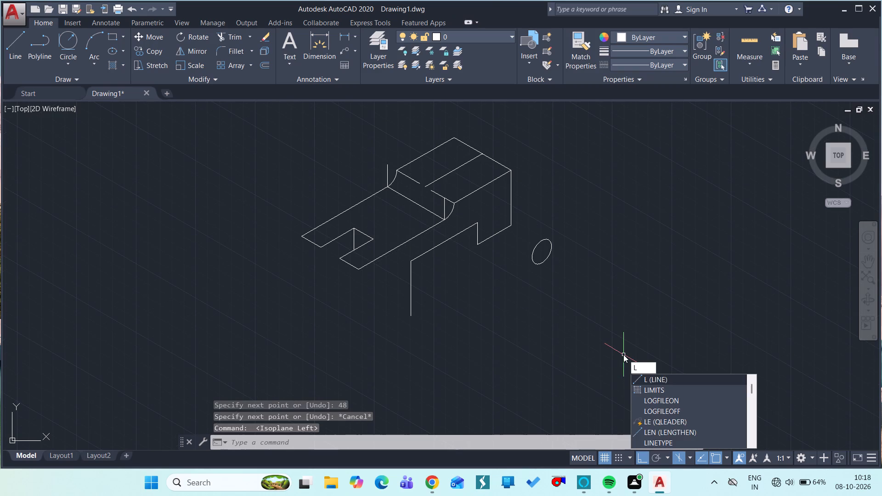
key("space")
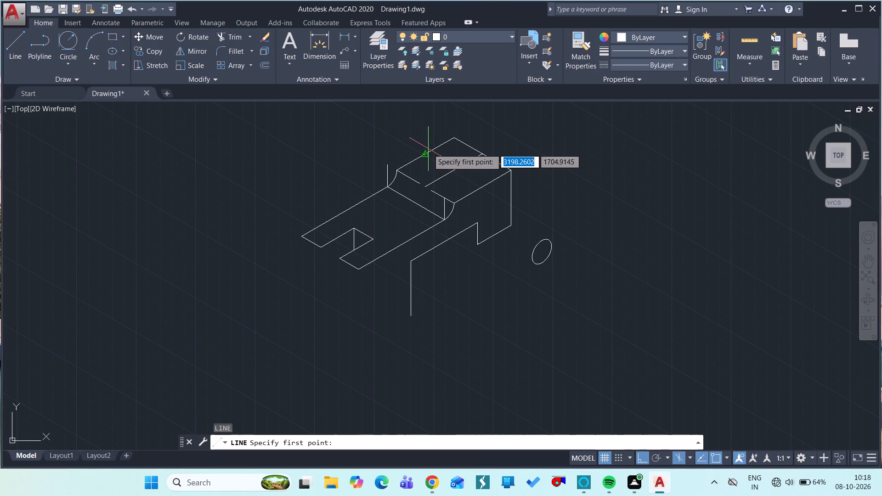
left_click_drag(427, 153, 491, 188)
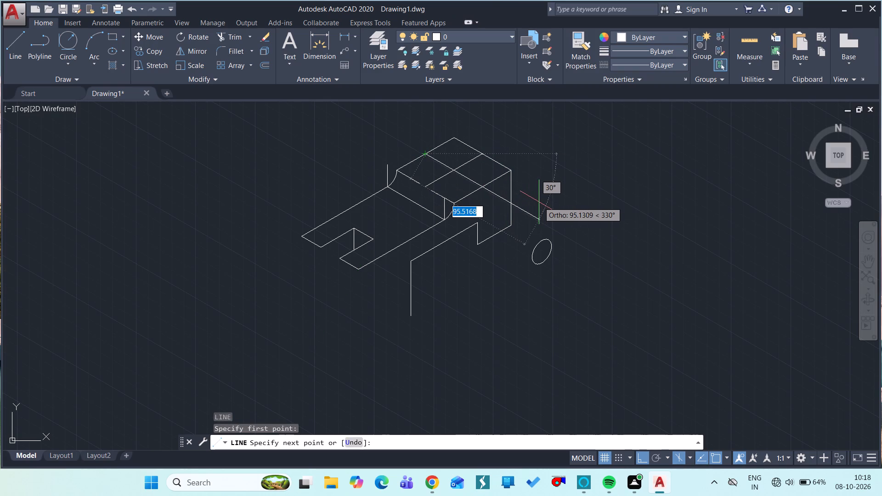
type("48")
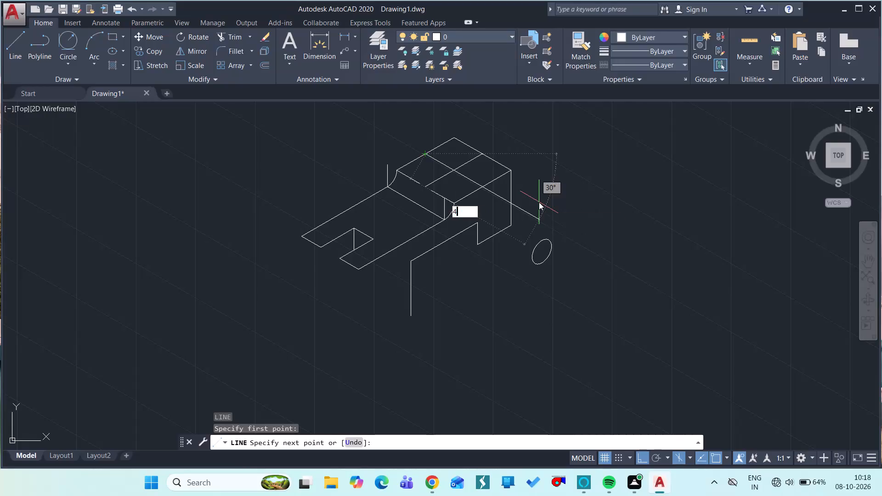
key("space")
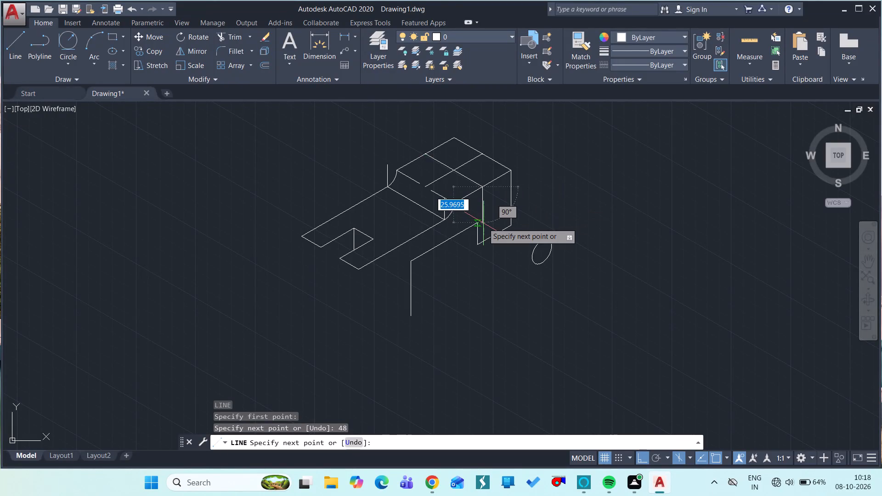
key("Escape")
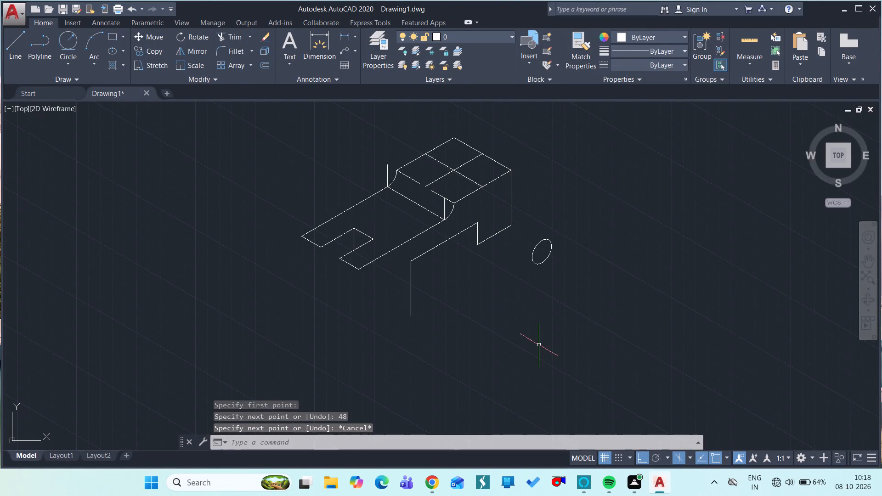
On the top isoplane, draw a 32-diameter isocircle centred where the two 48-unit lines cross on the top face.
left_click(686, 457)
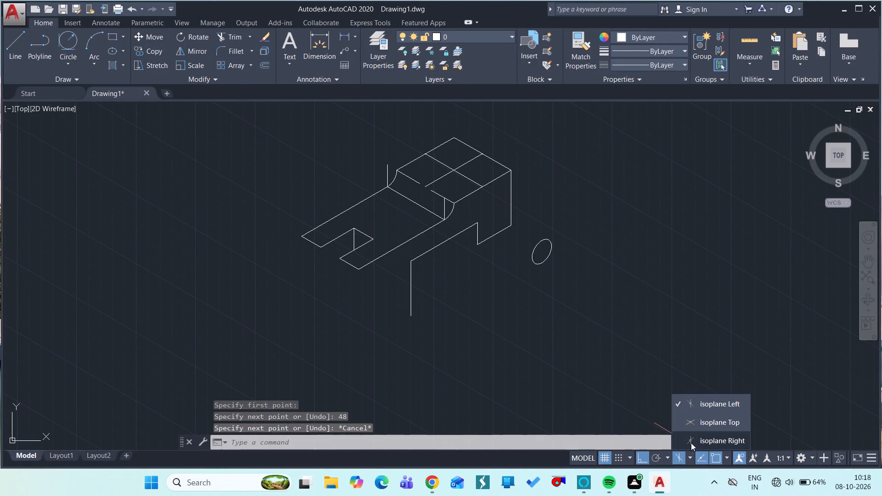
left_click(697, 426)
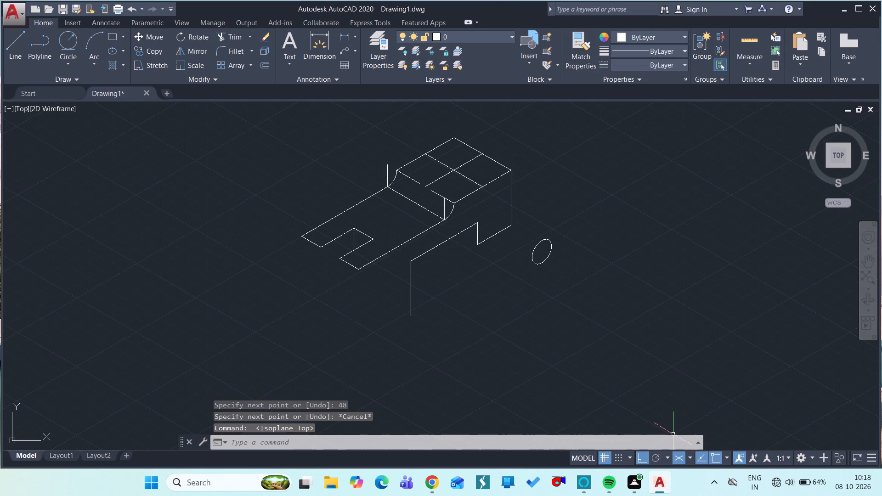
key("e")
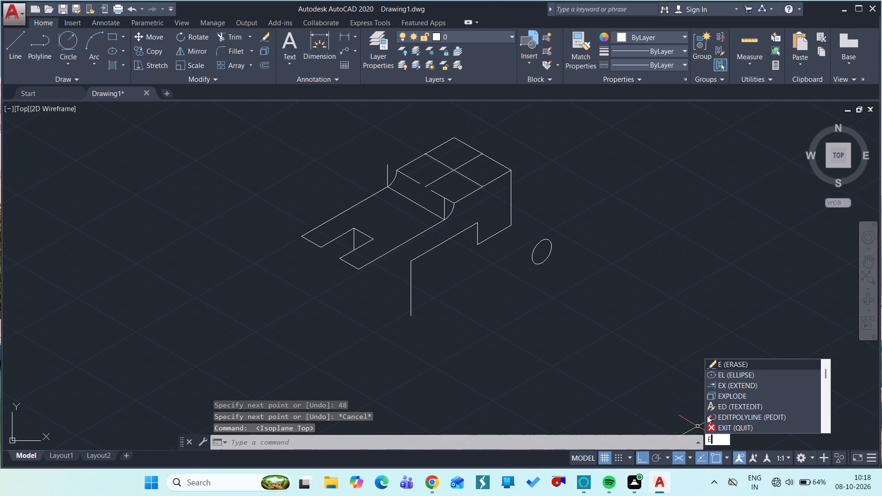
left_click(739, 372)
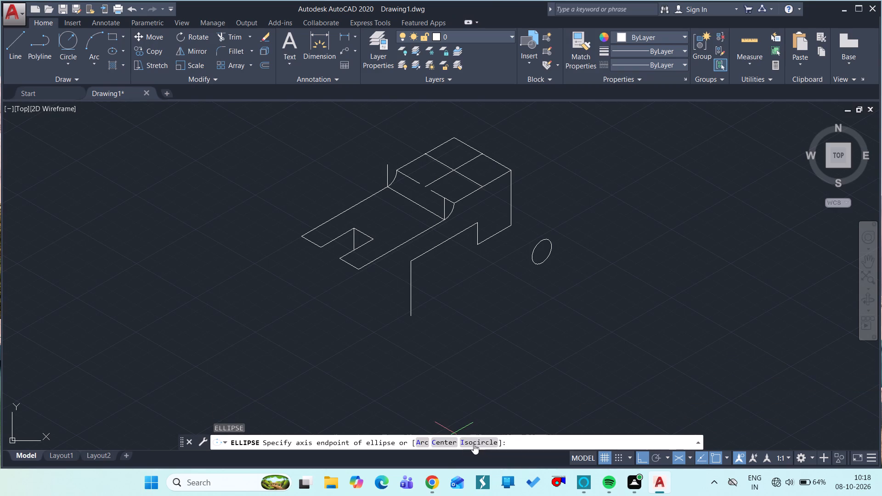
left_click(478, 441)
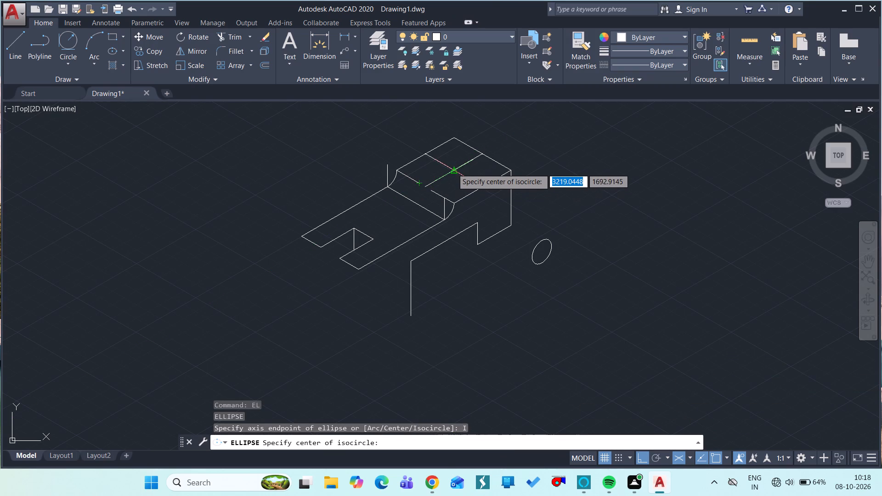
scroll(452, 169, "up", 3, "ctrl")
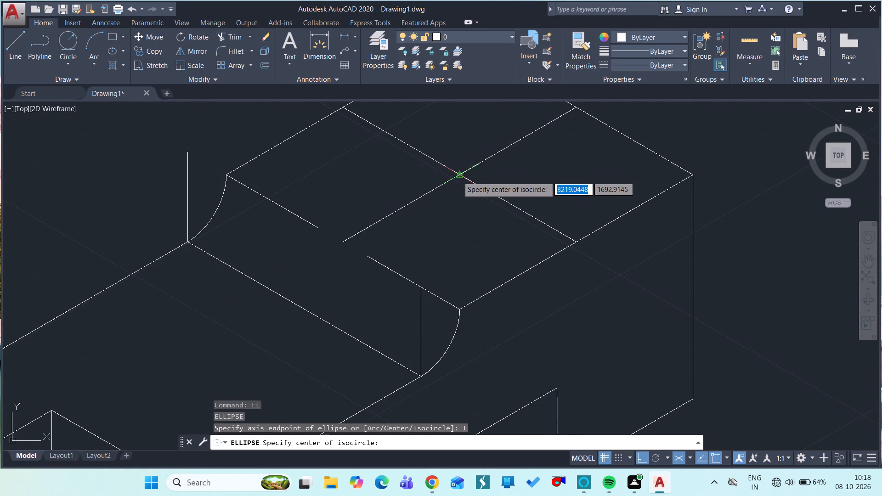
left_click_drag(458, 176, 484, 201)
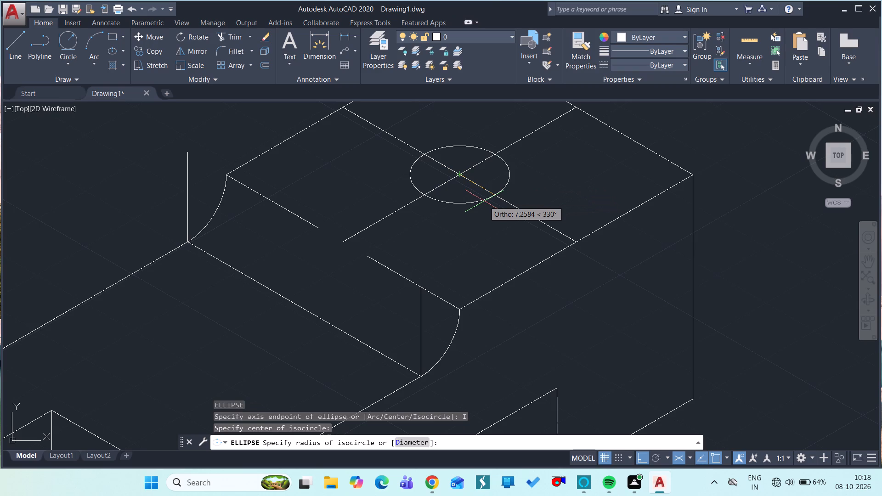
type("d")
key("space")
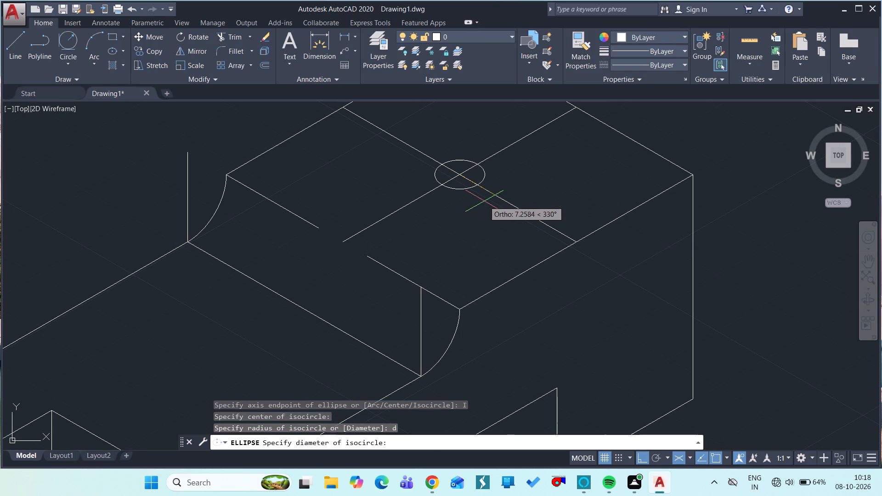
type("32")
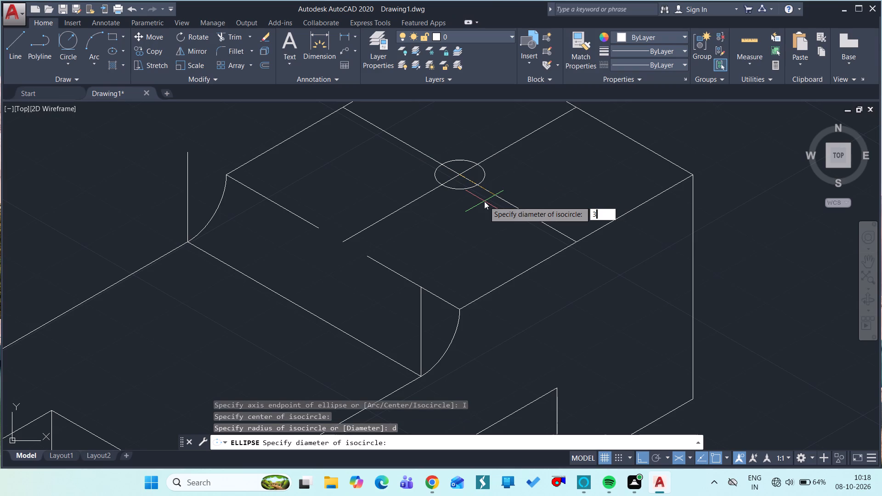
key("space")
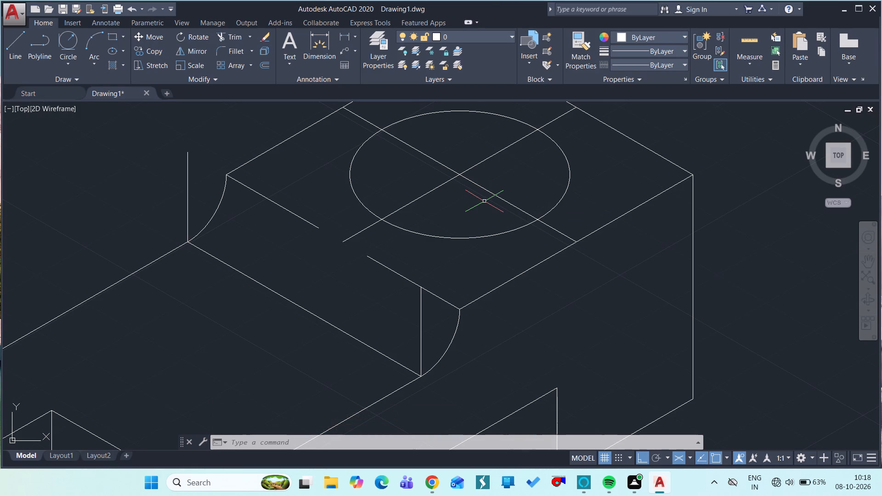
Draw a 16-diameter isocircle concentric with the 32-diameter isocircle on the top face.
key("e")
key("l")
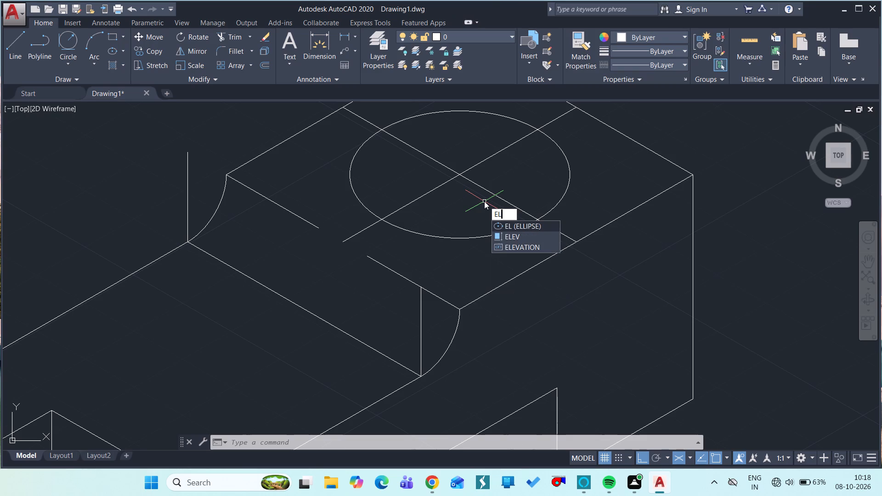
key("space")
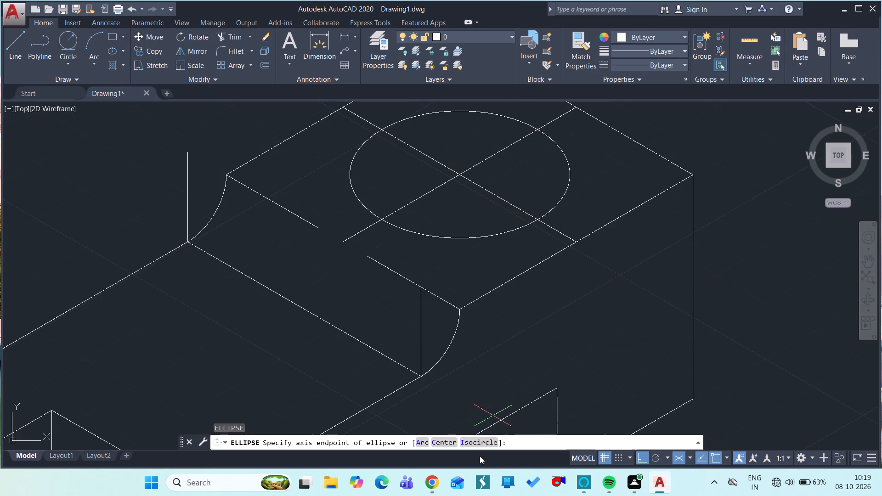
left_click(472, 444)
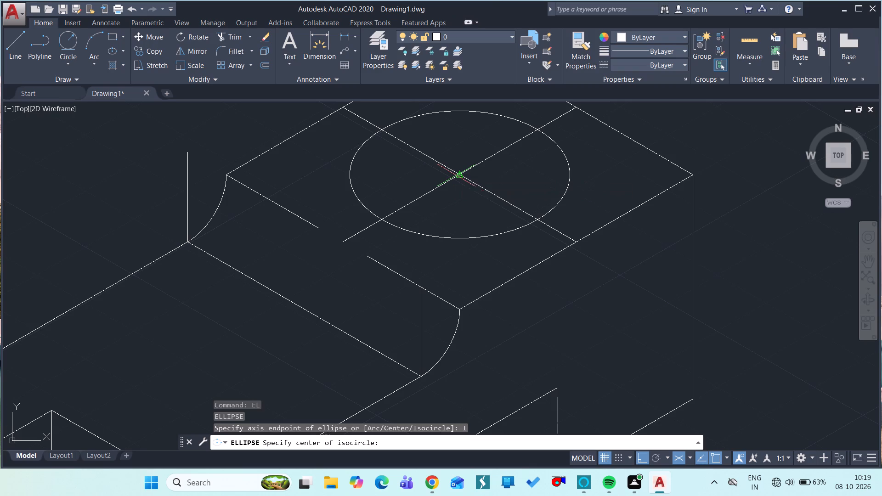
left_click_drag(456, 175, 474, 190)
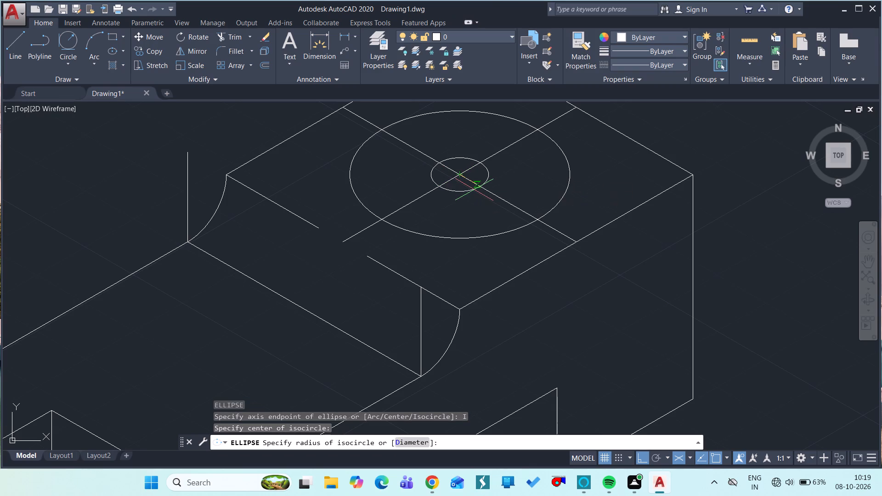
type("d")
key("space")
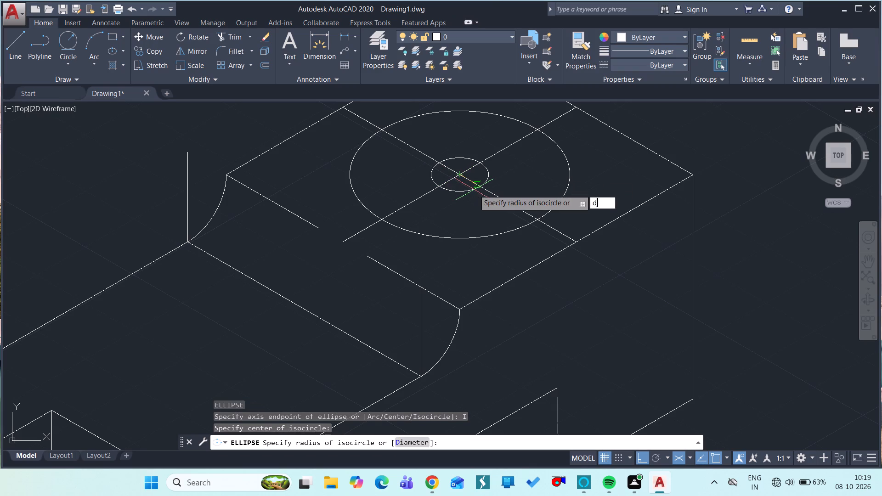
type("16")
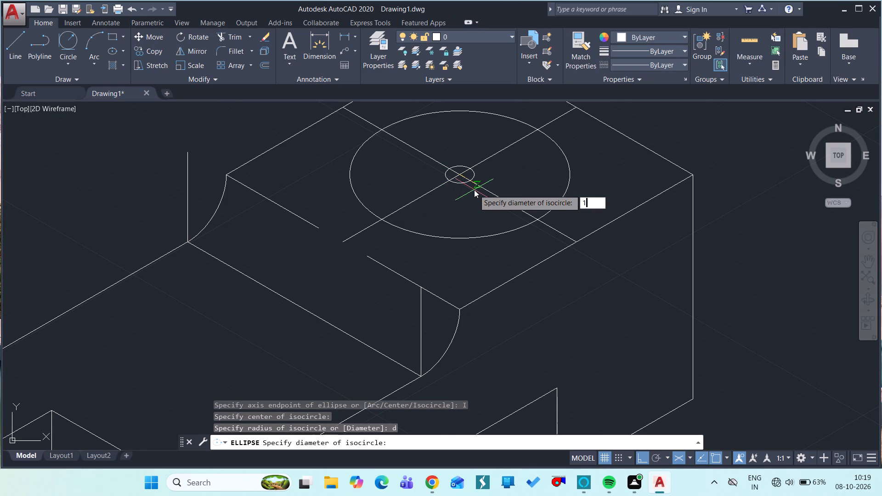
key("space")
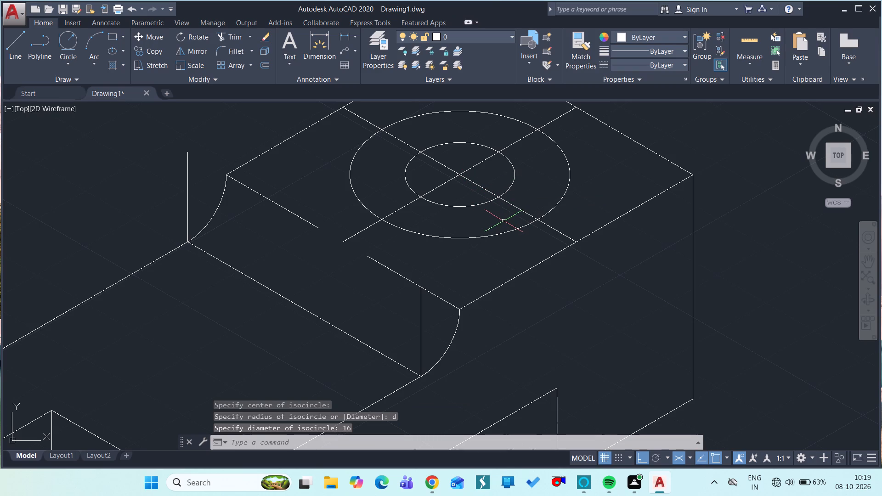
Copy both concentric isocircles on the block's top face 40 units straight up, using their common centre as base point.
type("co")
key("space")
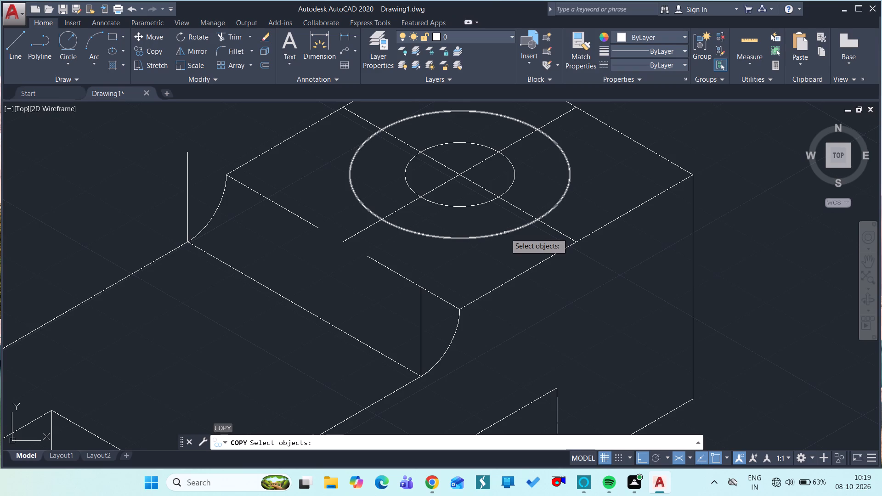
left_click(505, 233)
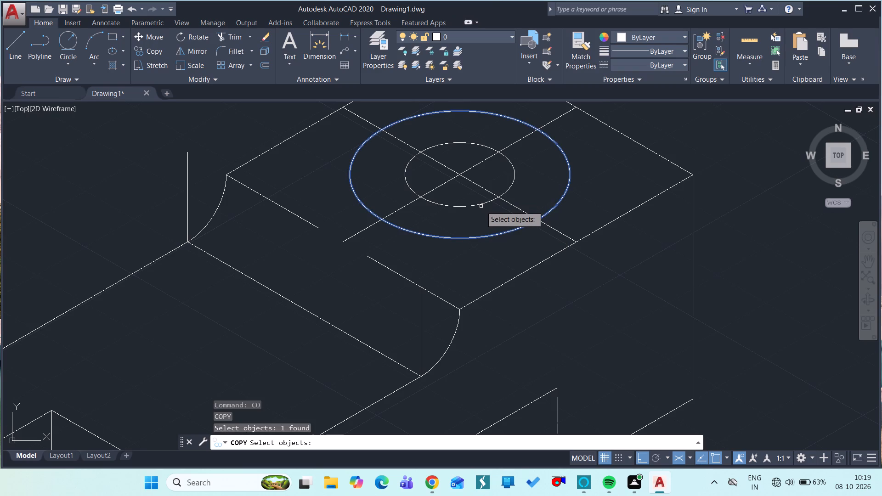
left_click(481, 206)
left_click(479, 206)
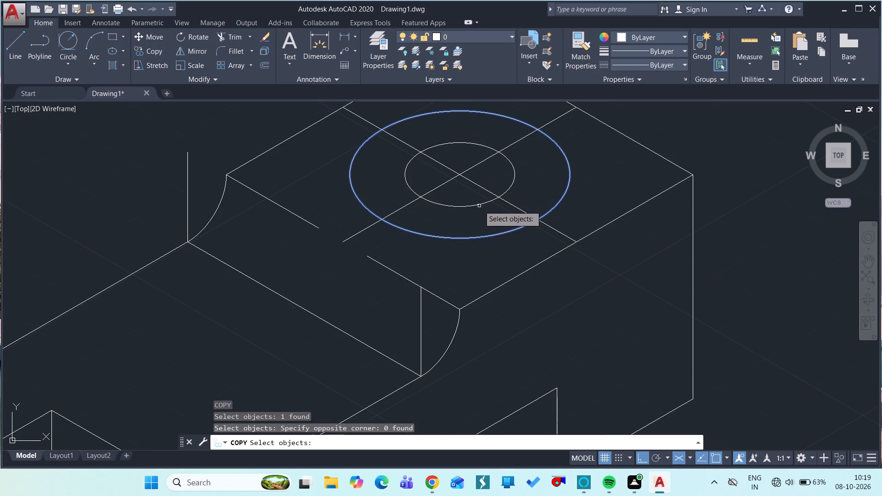
left_click(478, 205)
key("space")
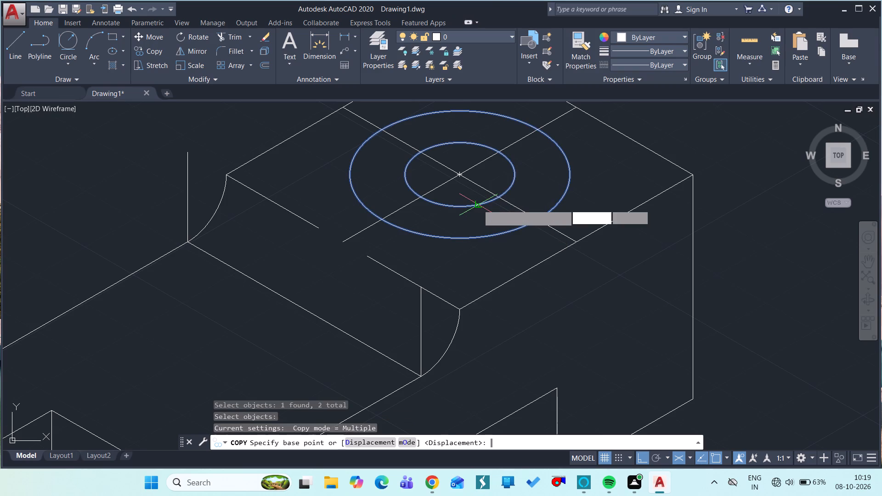
left_click(457, 173)
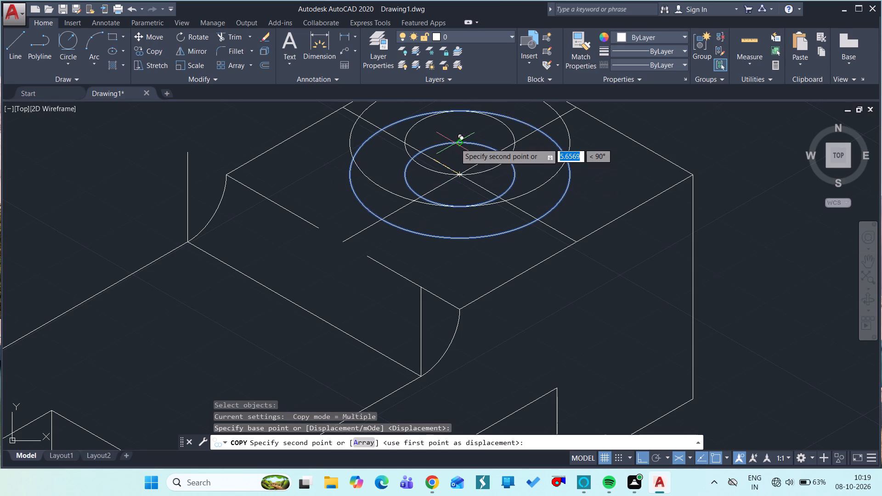
scroll(475, 128, "down", 3, "ctrl")
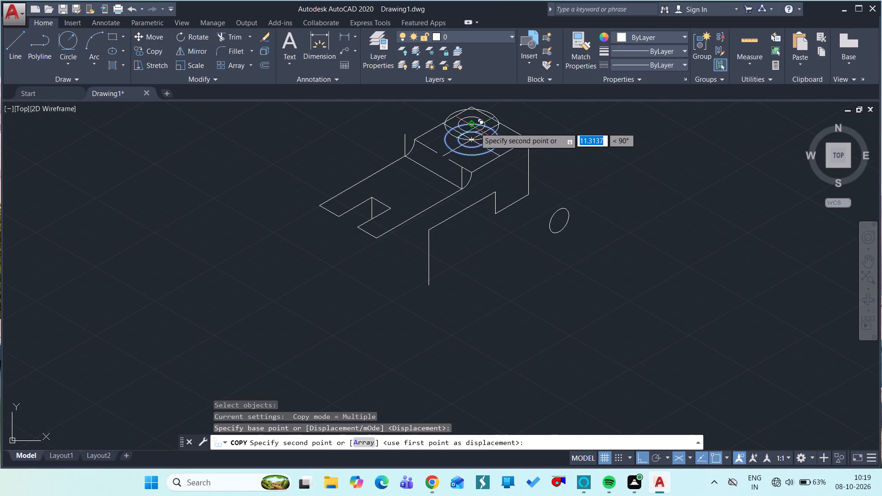
left_click(688, 453)
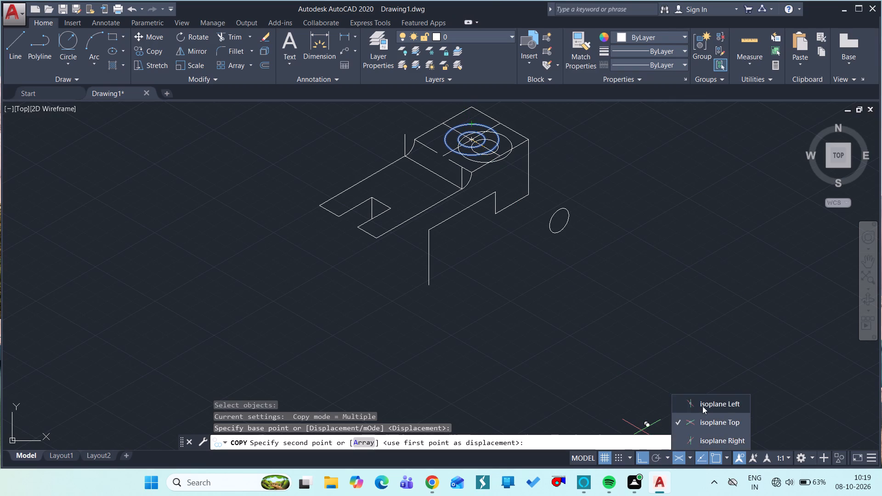
left_click(702, 406)
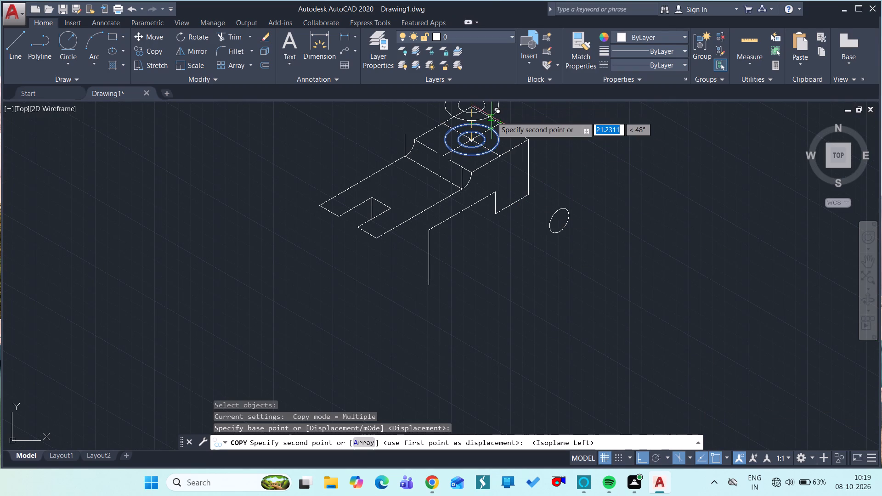
scroll(492, 117, "down", 2, "ctrl")
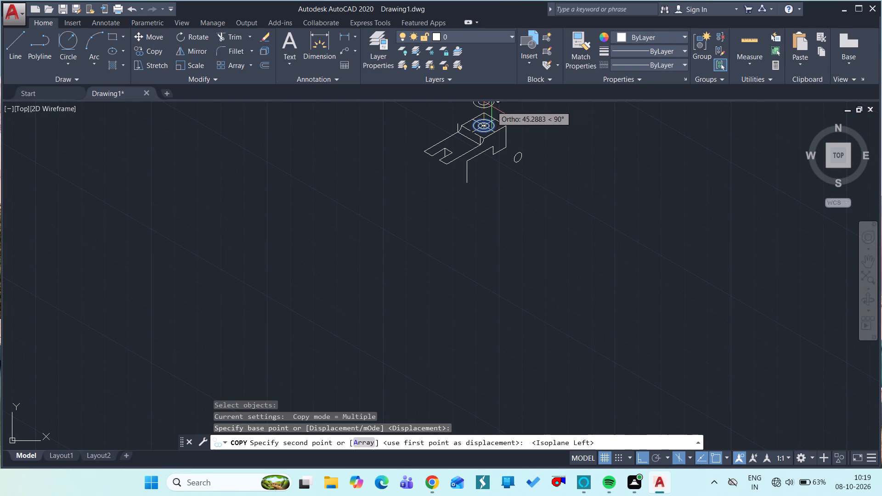
type("40")
key("space")
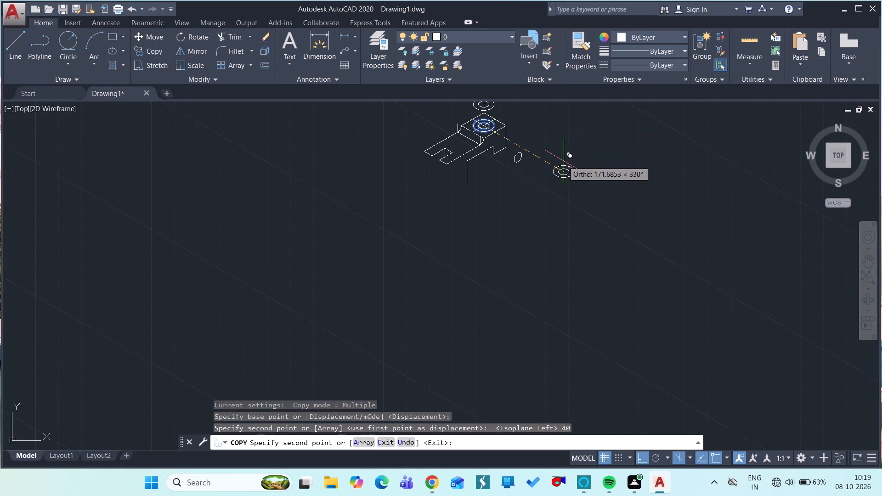
key("Escape")
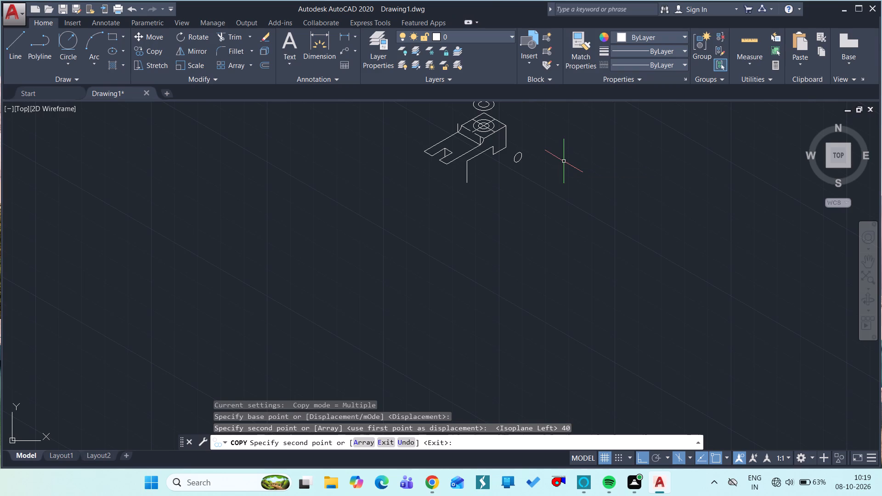
Draw a 40-unit vertical line joining the right quadrants of the upper and lower 32-diameter isocircles.
scroll(486, 126, "up", 4, "ctrl")
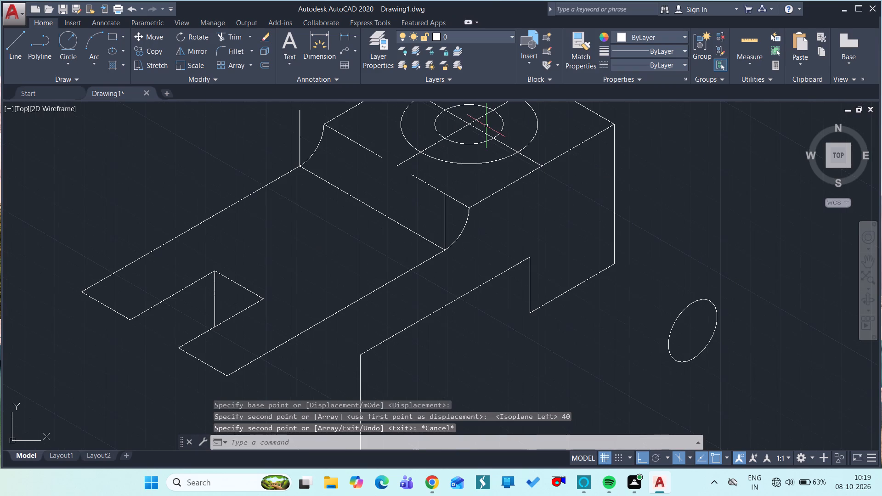
scroll(486, 126, "down", 6, "ctrl")
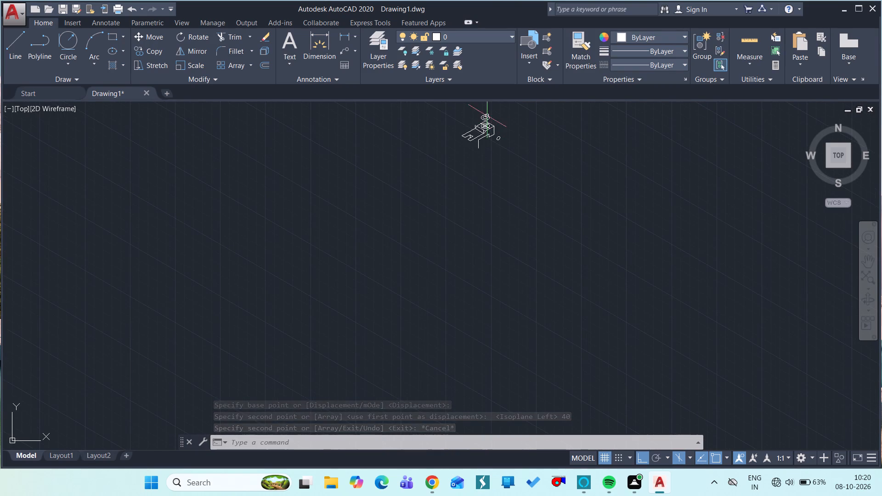
scroll(487, 111, "up", 6, "ctrl")
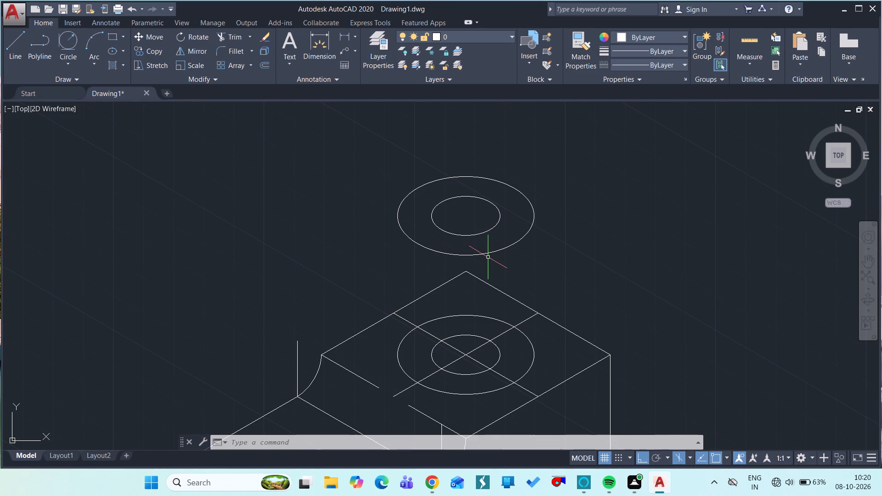
type("l")
key("space")
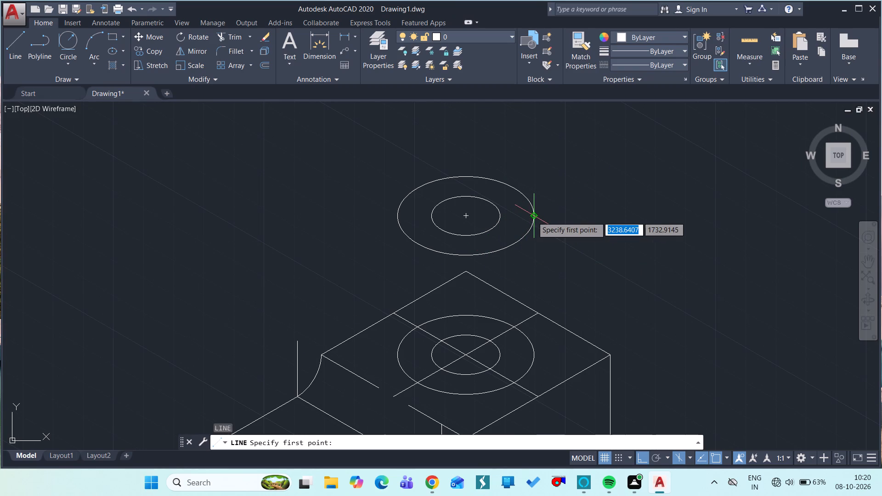
left_click(532, 217)
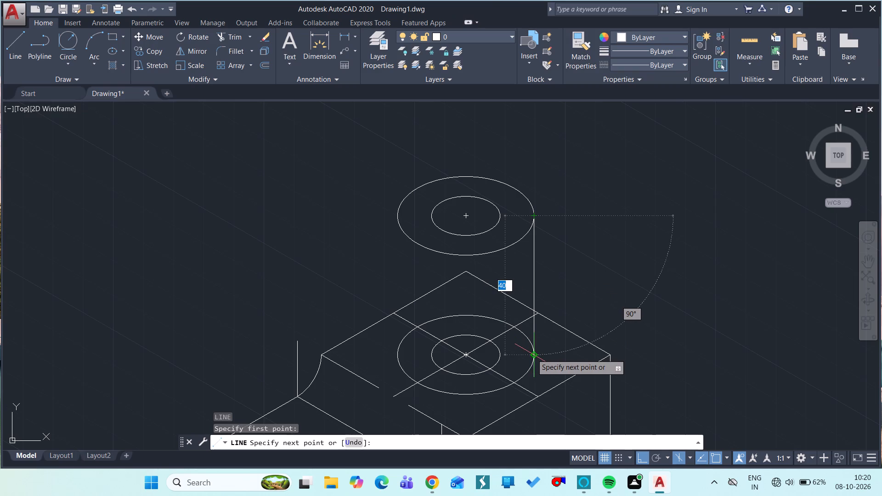
left_click(532, 355)
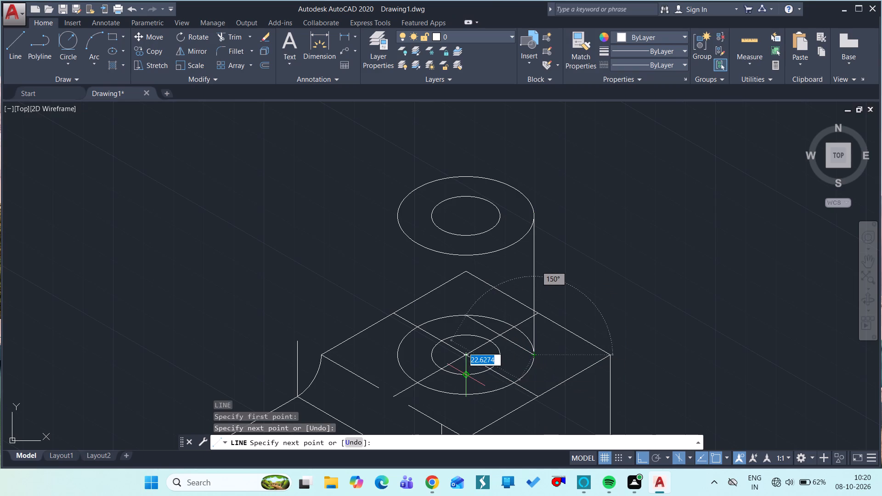
key("Escape")
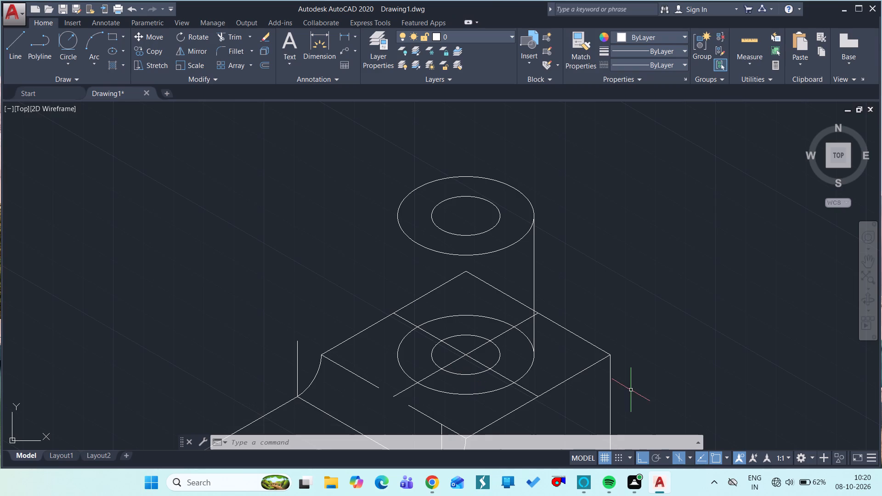
On the right isoplane, draw a line at 210° from the upper isocircles' centre to beyond the larger isocircle.
left_click(690, 461)
left_click(692, 438)
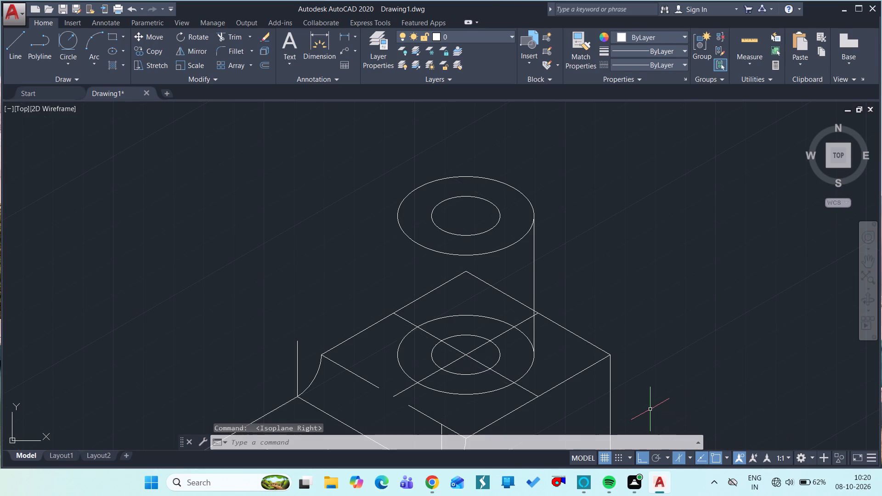
type("l")
key("space")
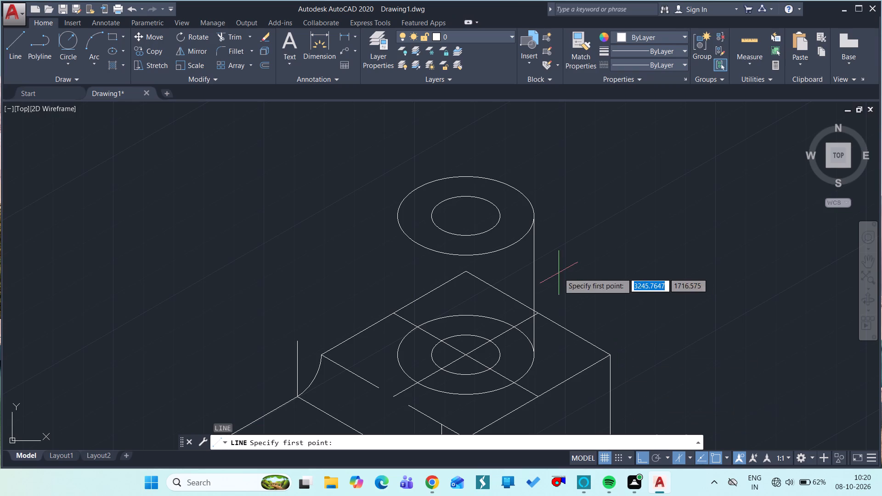
left_click(464, 216)
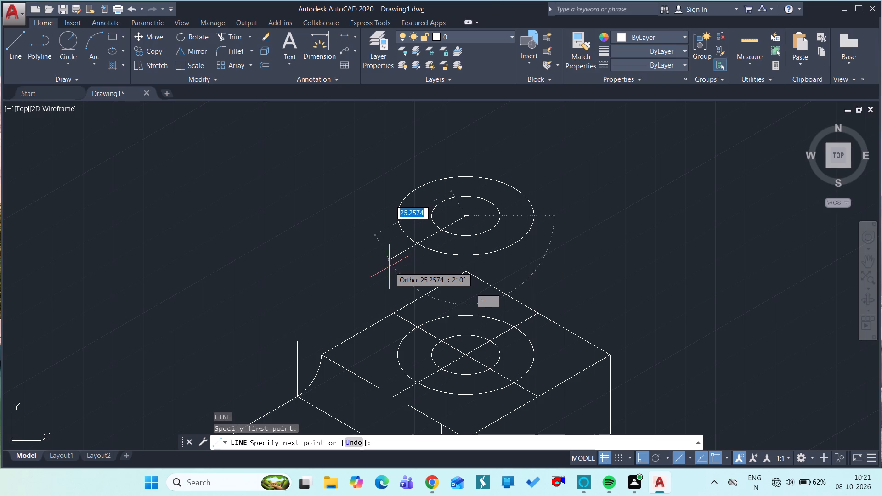
left_click(374, 271)
key("Escape")
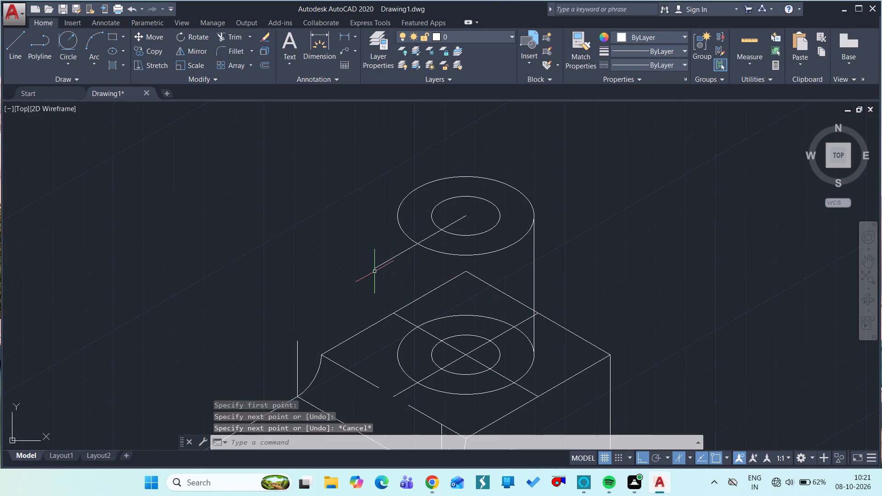
Trim off the part of the 210° line that extends outside the upper 32-diameter isocircle.
type("tr")
key("space")
key("space")
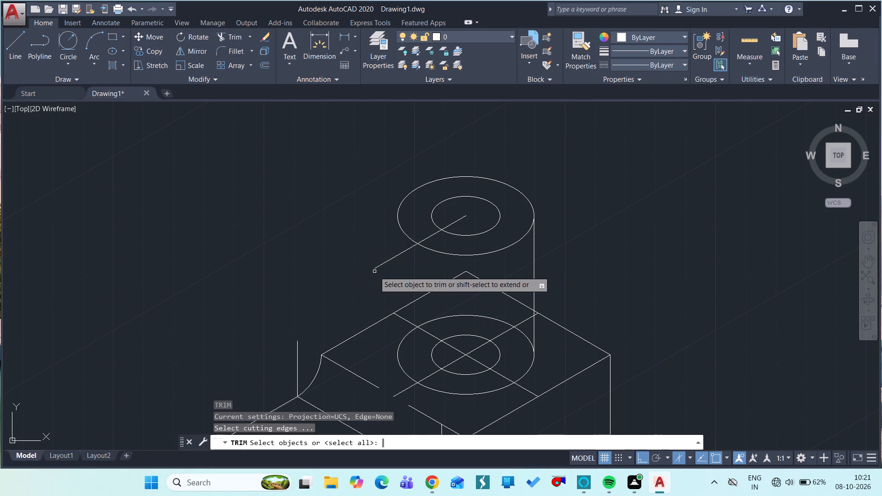
left_click(382, 260)
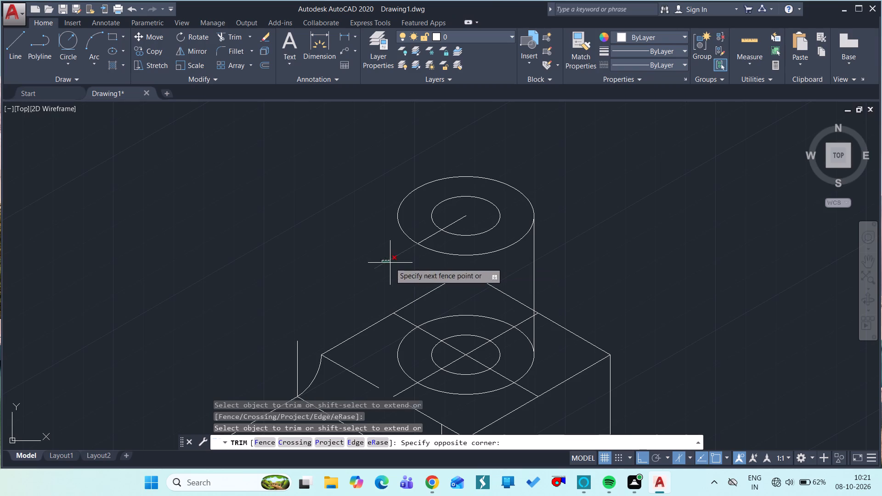
left_click(390, 263)
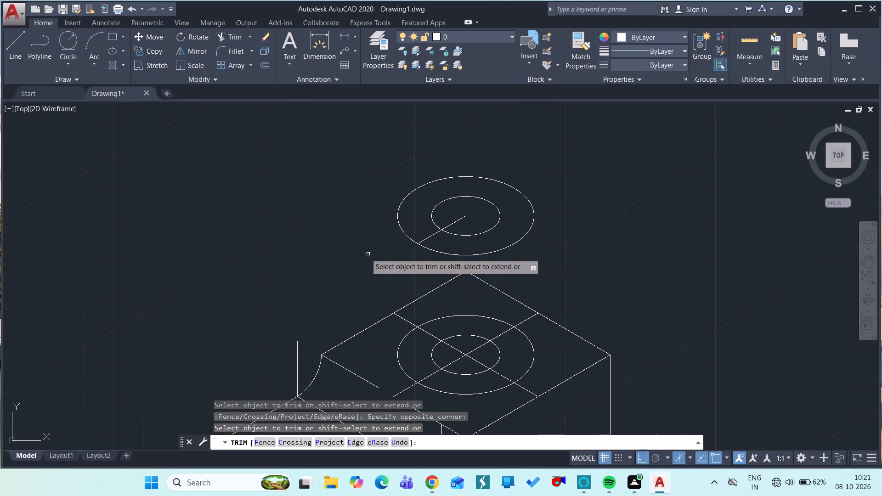
key("Escape")
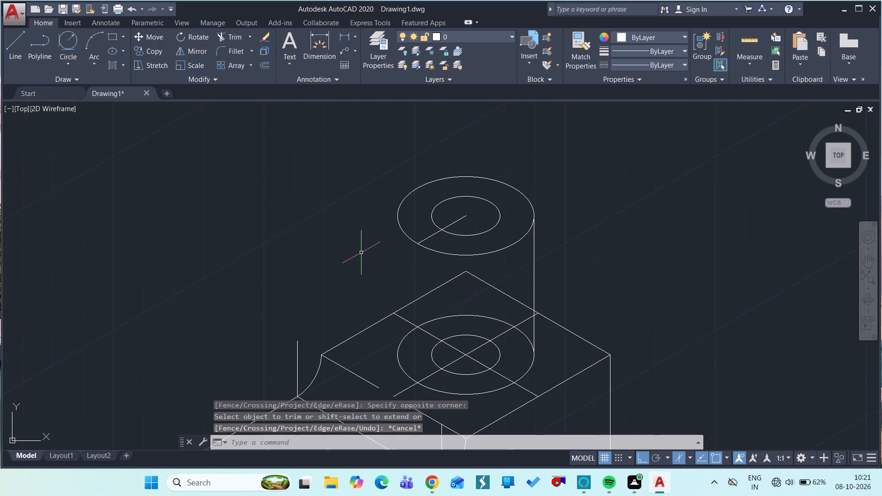
On the left isoplane, draw connected lines from the 210° line's outer end: 5 at 150°, 10 at 330°, and down past the lower large isocircle.
type("l")
key("space")
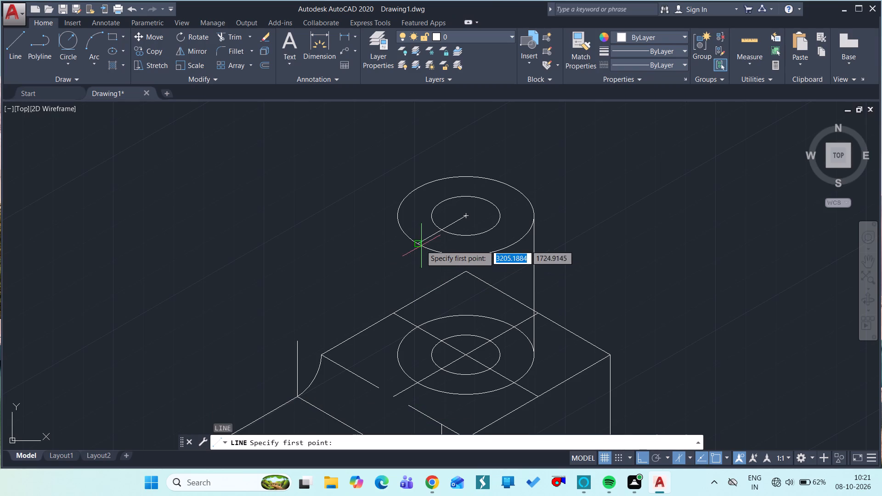
left_click(417, 242)
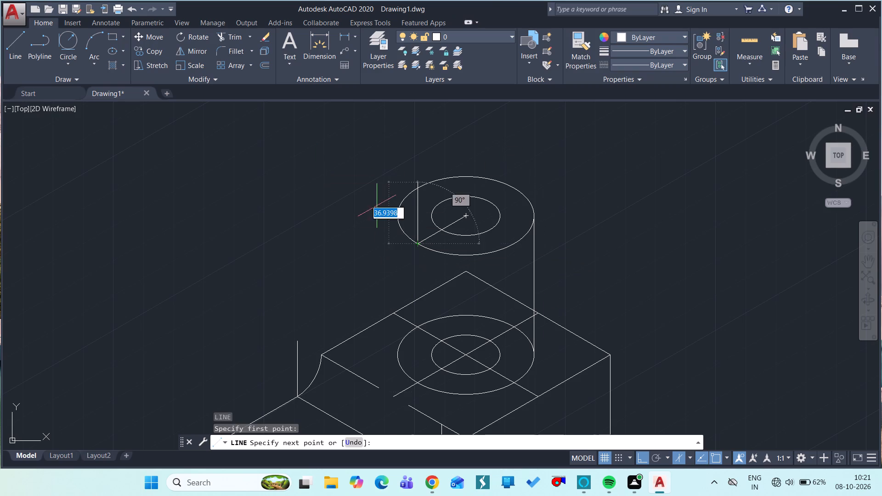
left_click(689, 460)
left_click(708, 408)
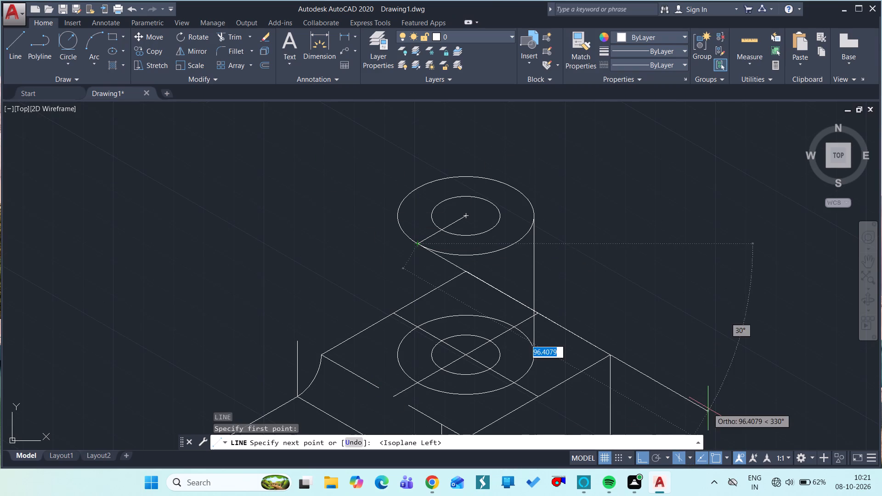
type("5")
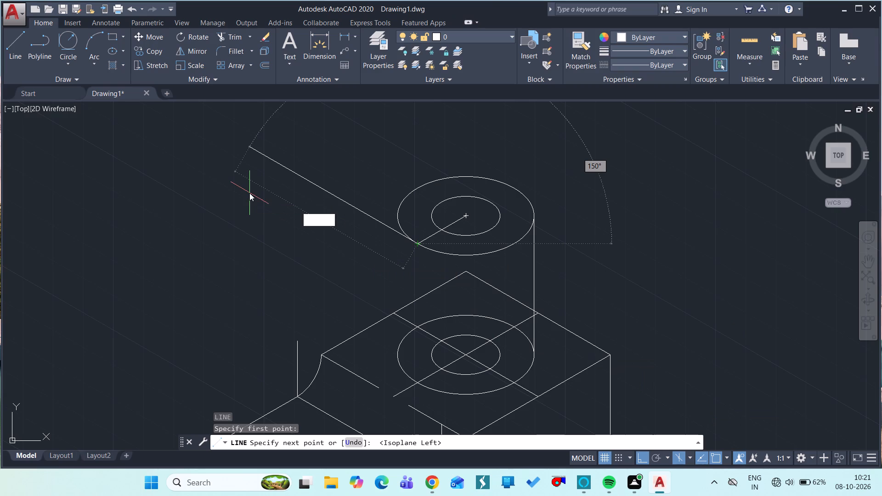
key("space")
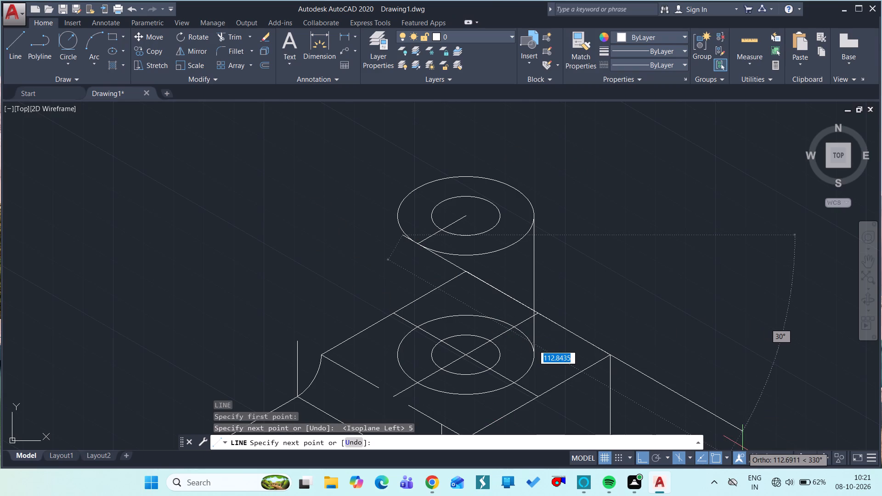
type("10")
key("space")
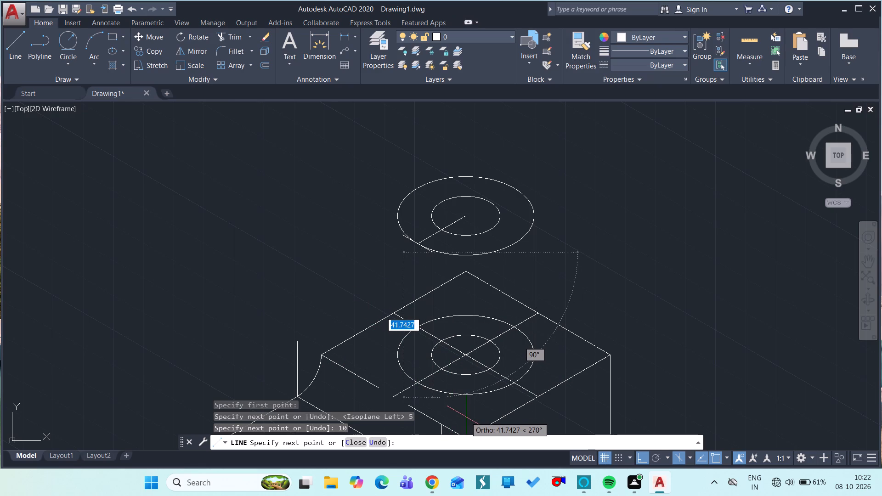
left_click(461, 422)
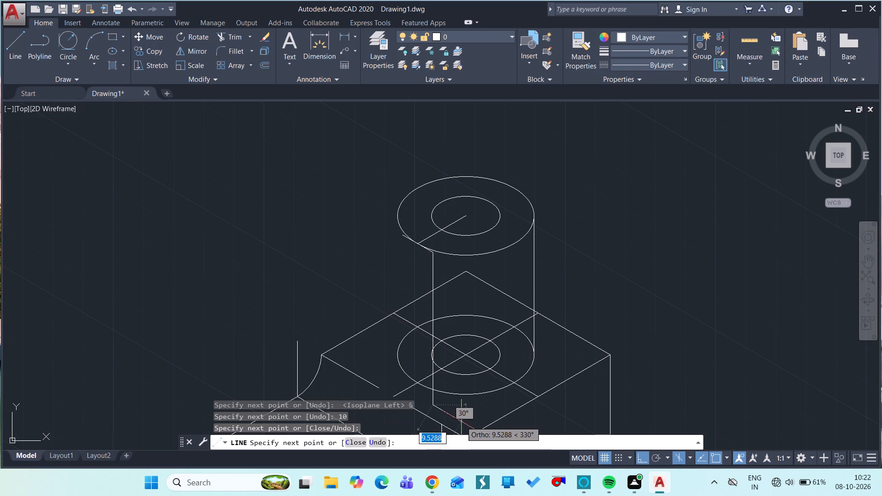
key("Escape")
Trim off the lower end of the new vertical line where it extends below the lower large isocircle.
type("tr")
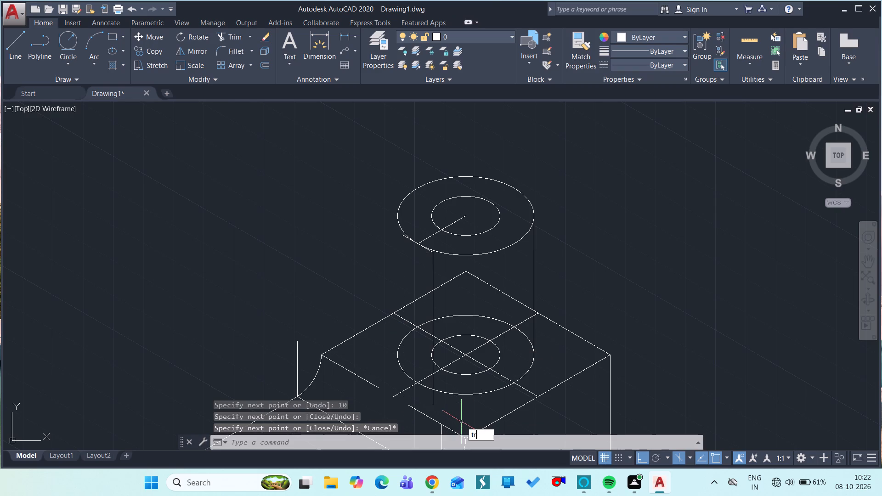
key("space")
key("space")
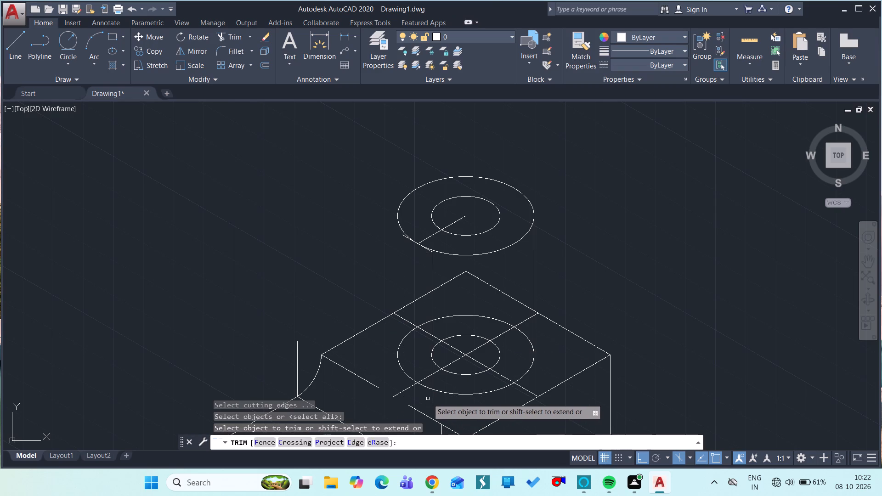
left_click(431, 401)
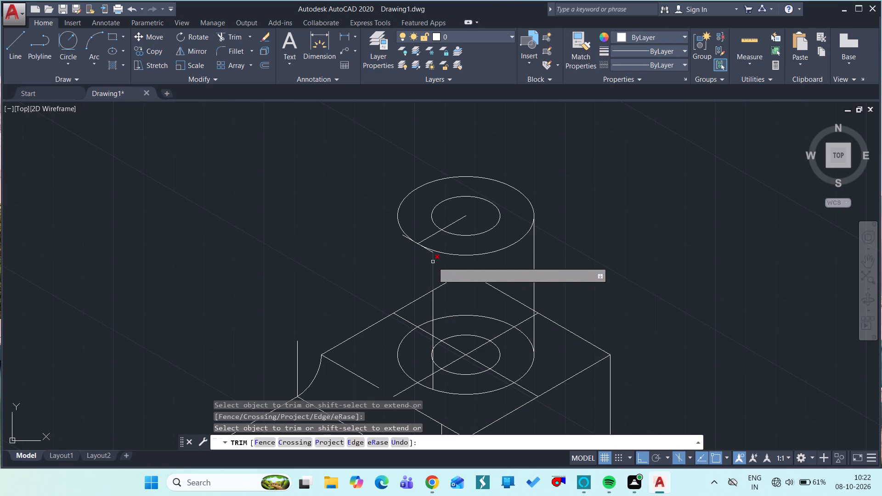
scroll(433, 262, "up", 3, "ctrl")
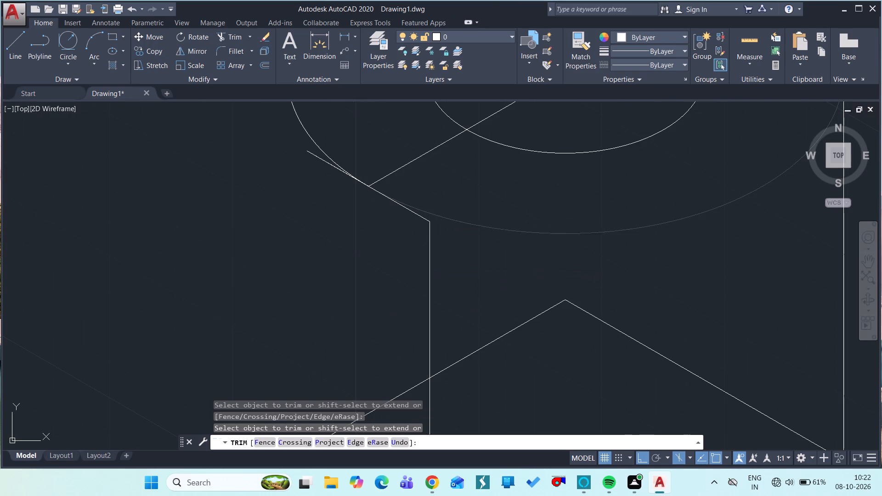
key("Escape")
Draw short vertical lines upward from both ends of the 10-unit line, each crossing the upper large isocircle, the inner one about 2.5 units long.
type("l")
key("space")
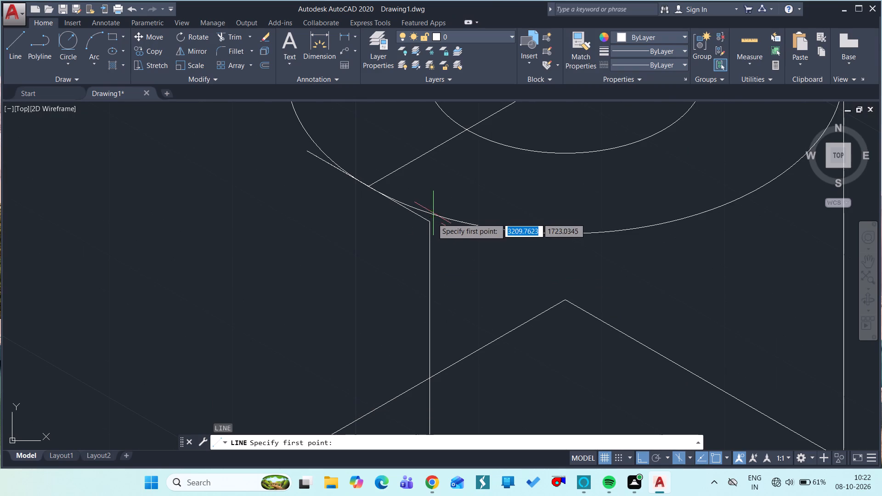
left_click(431, 222)
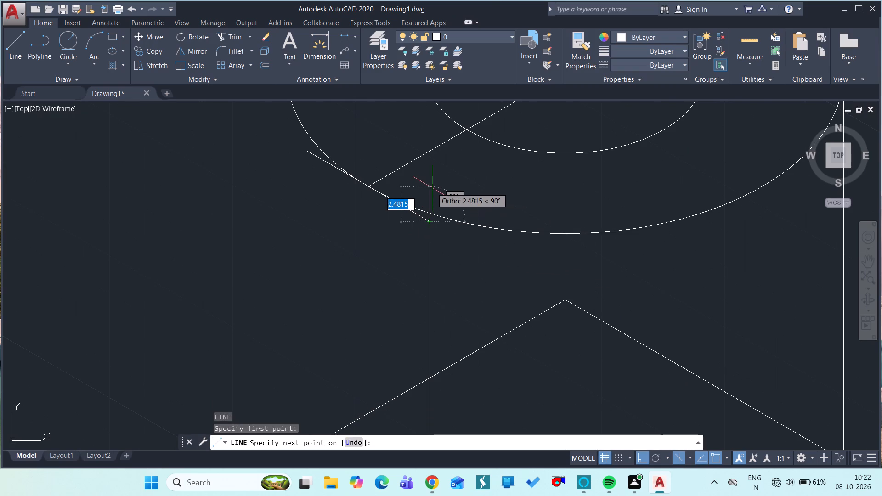
left_click(432, 188)
key("Escape")
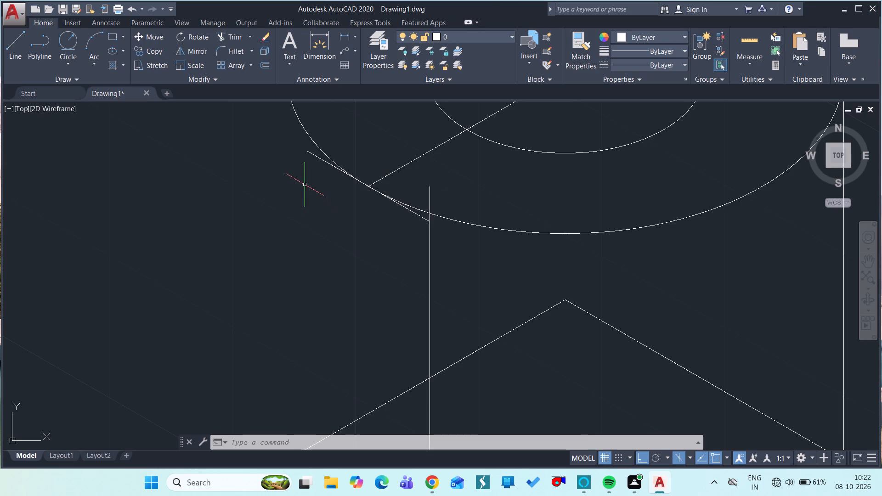
type("l")
key("space")
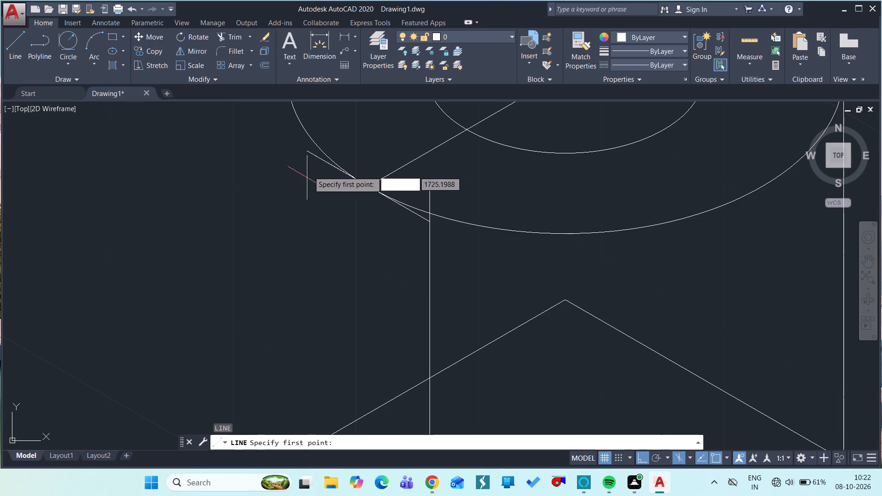
left_click_drag(308, 151, 314, 118)
left_click(314, 118)
key("Escape")
Trim the 10-unit line's end outside the upper large isocircle and the excess of the adjoining vertical line inside it.
type("tr")
key("space")
key("space")
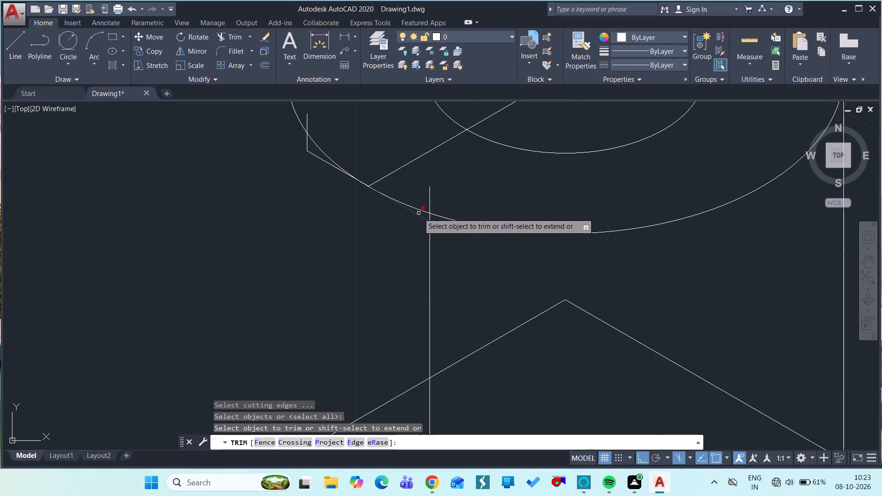
left_click(418, 213)
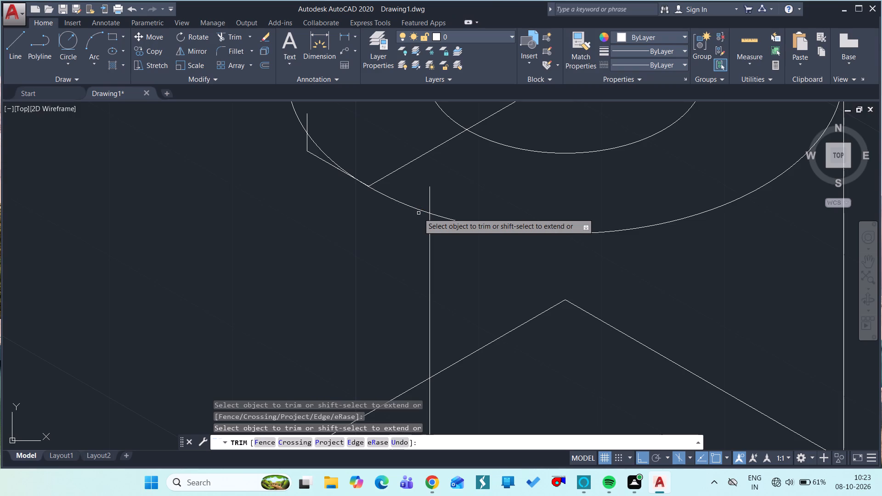
left_click(430, 200)
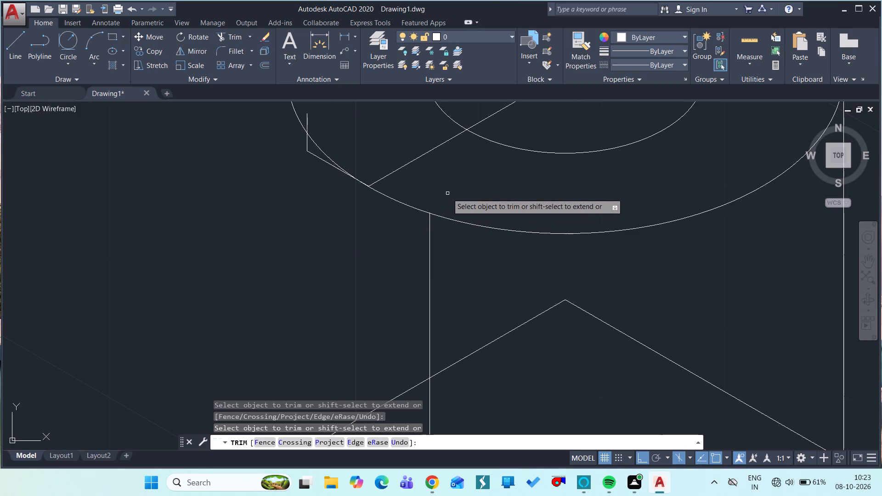
Trim the lower inner isocircle's front portion and erase its remaining arc.
scroll(447, 193, "down", 4, "ctrl")
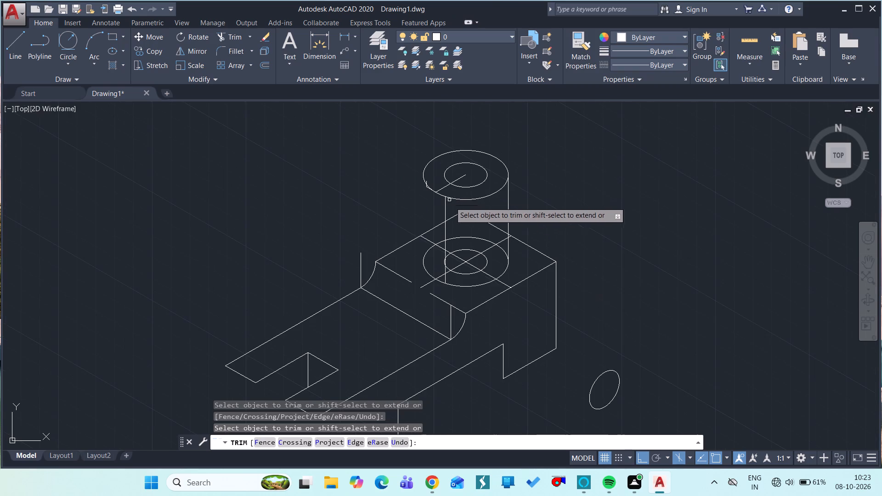
scroll(464, 272, "up", 3, "ctrl")
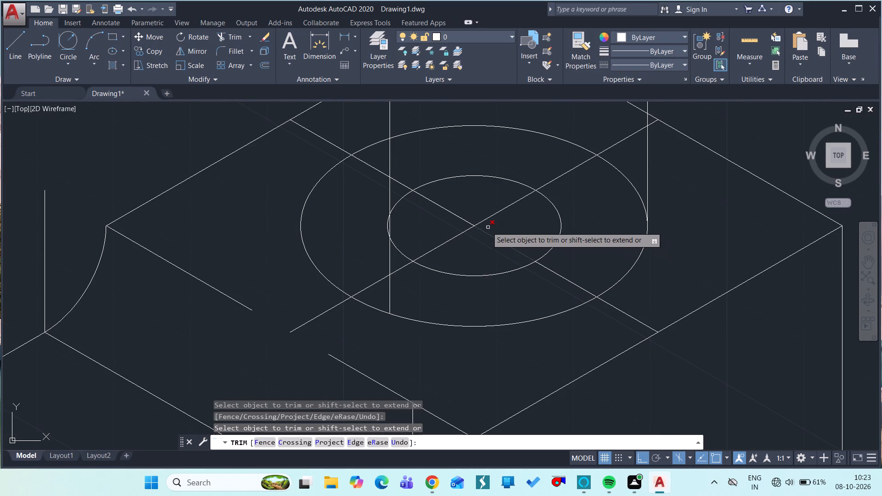
left_click(466, 275)
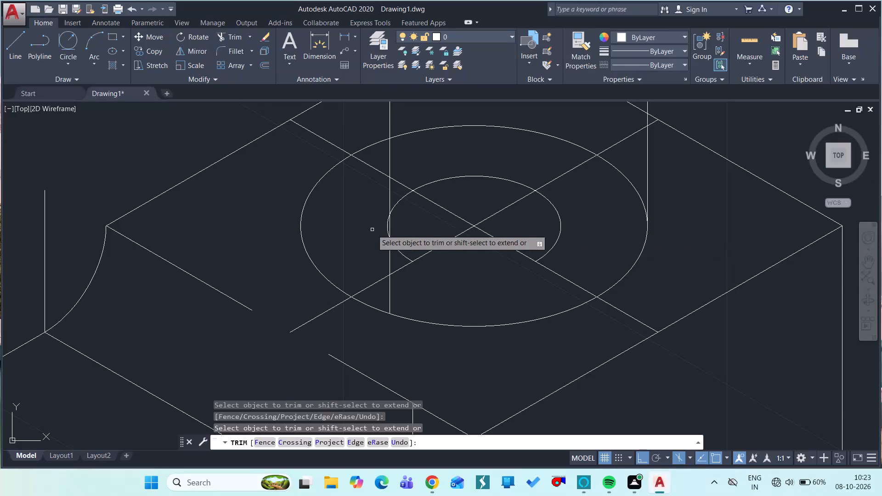
key("Escape")
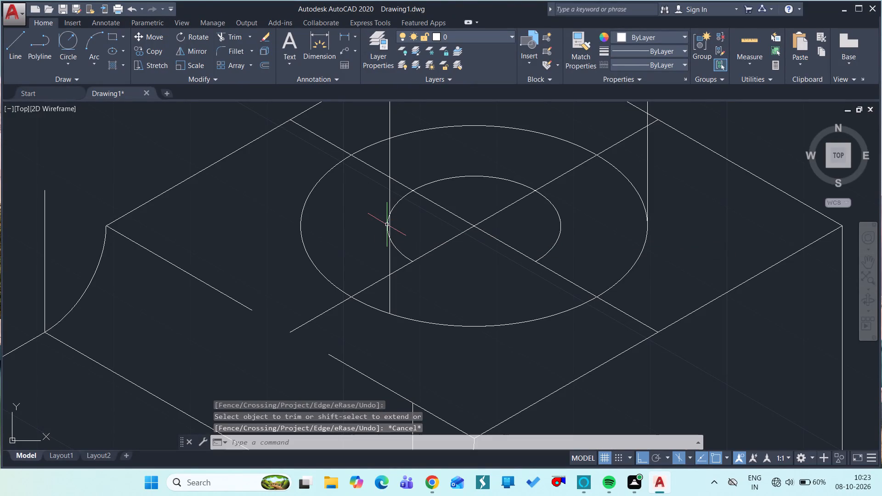
left_click(387, 225)
type("e")
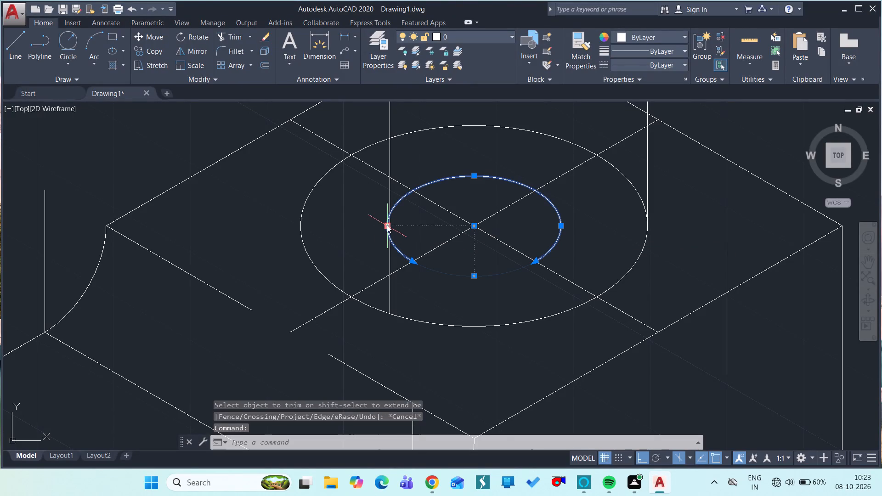
key("space")
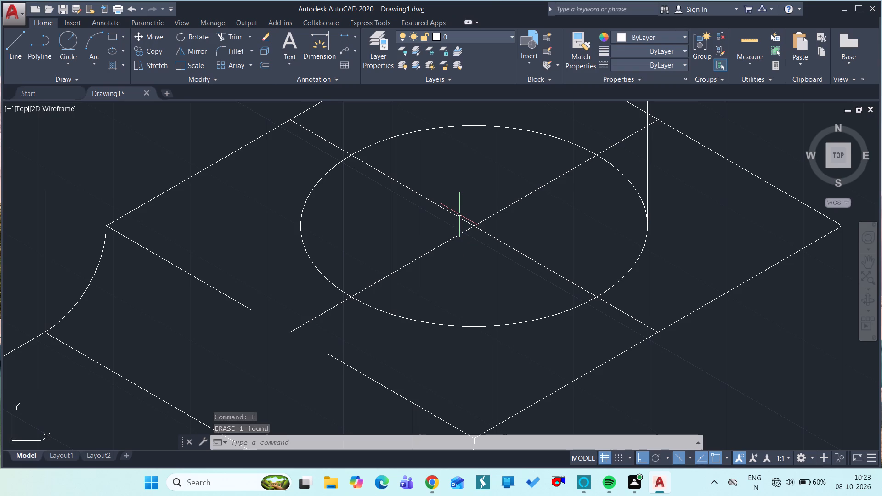
Copy the block's front concave corner arc from its upper endpoint to the inner end of the adjoining top edge segment.
scroll(541, 216, "down", 1, "ctrl")
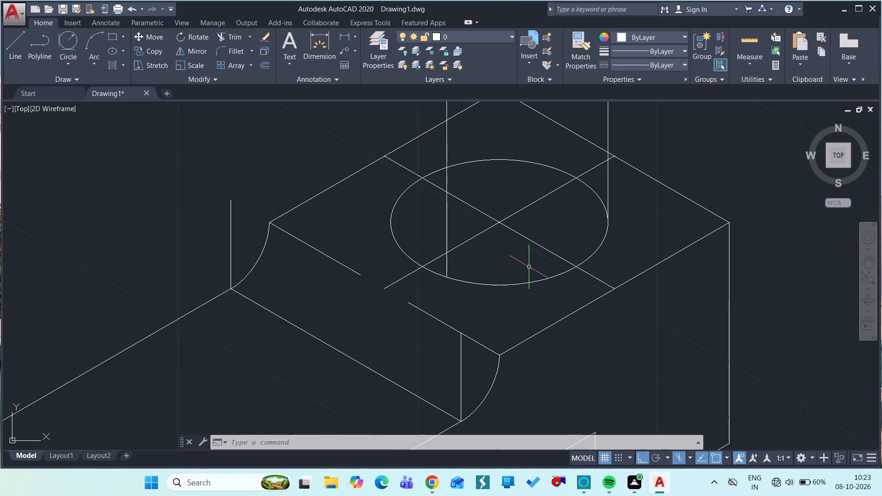
key("c")
key("o")
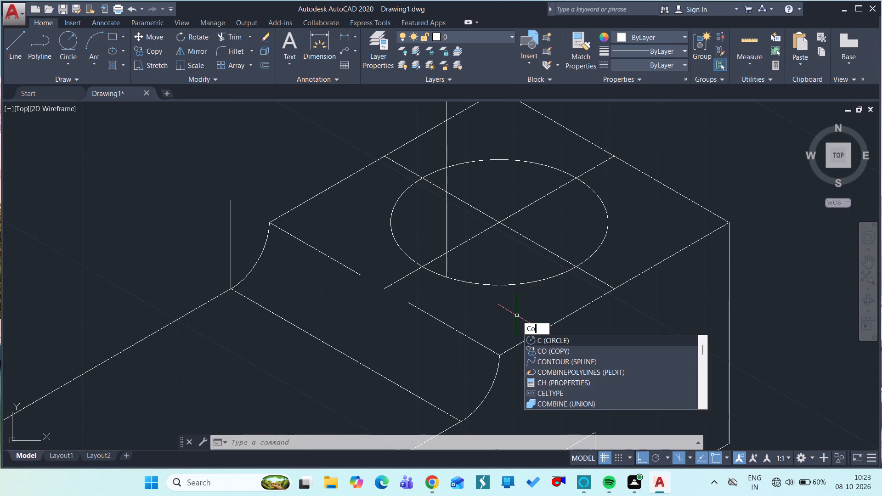
key("space")
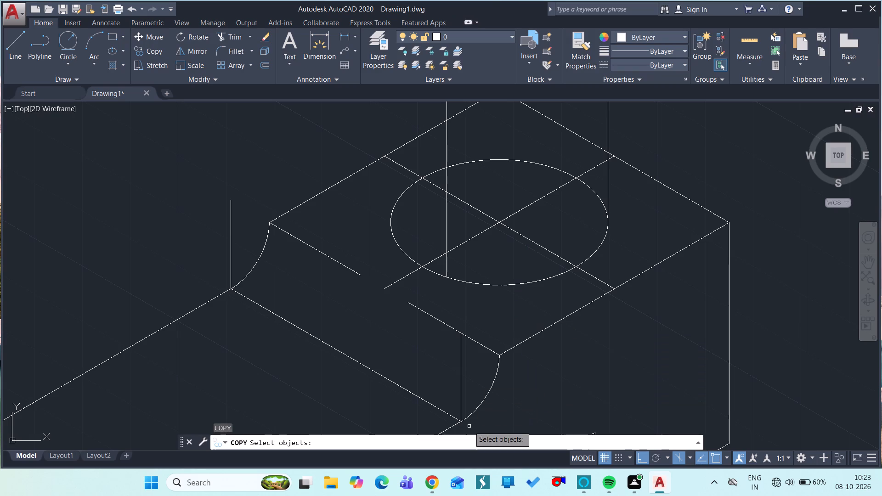
left_click(485, 397)
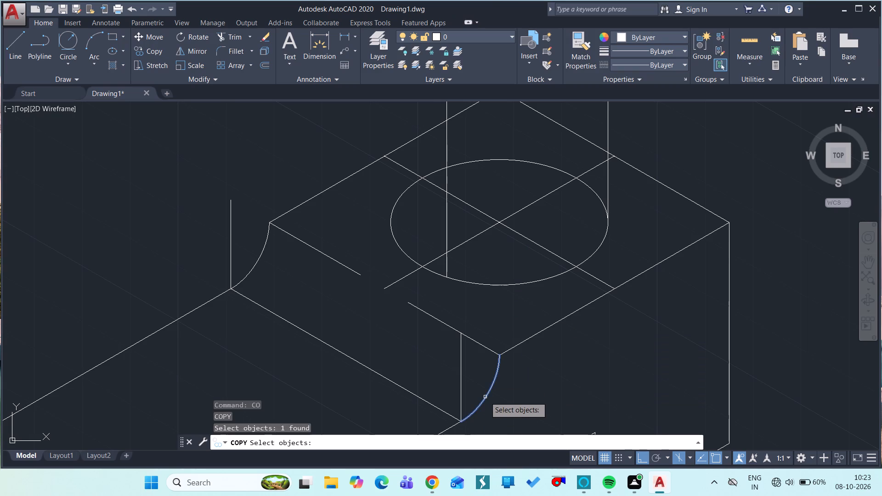
key("space")
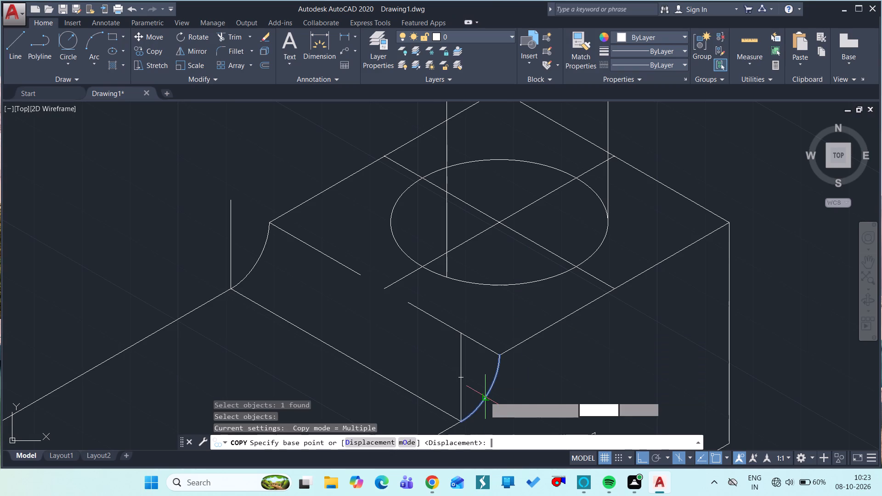
left_click(500, 356)
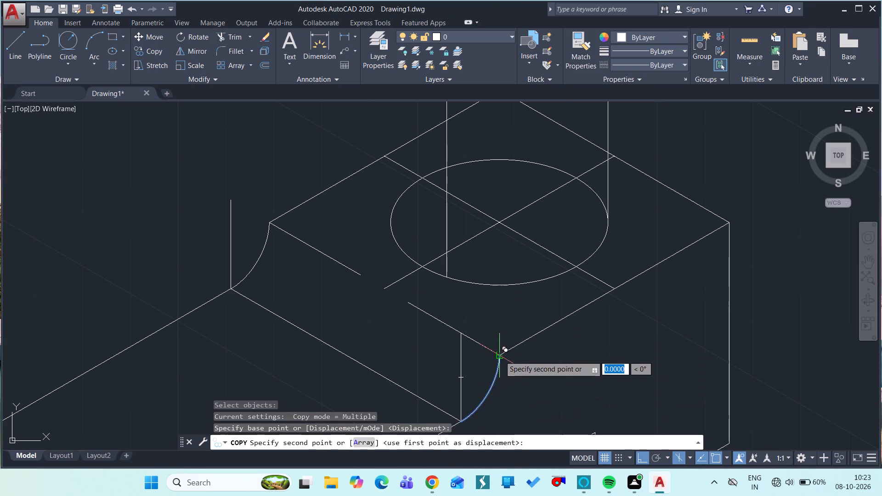
left_click(410, 304)
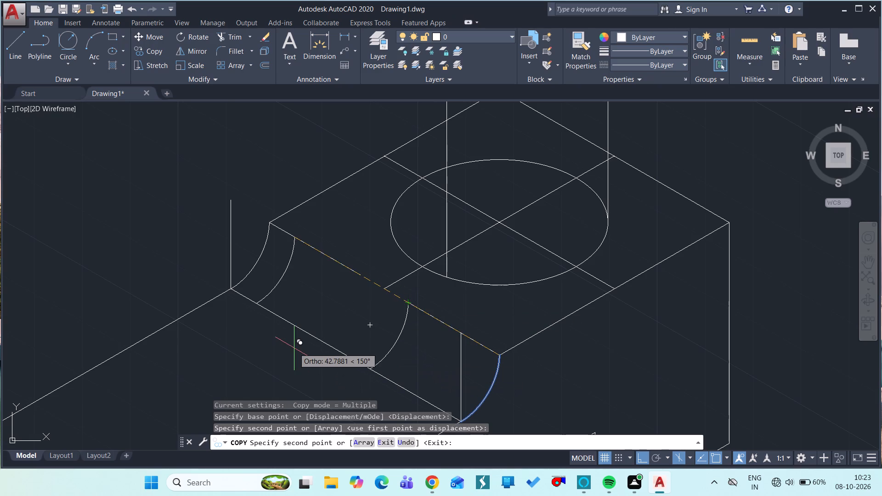
key("Escape")
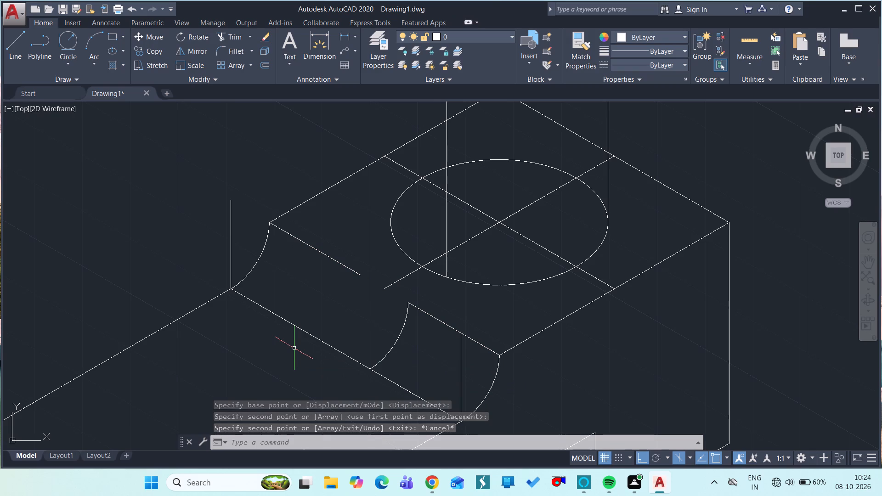
On the right isoplane, draw a line about 10 units long at 30° from the copied arc's upper end to just inside the lower large isocircle.
type("l")
key("space")
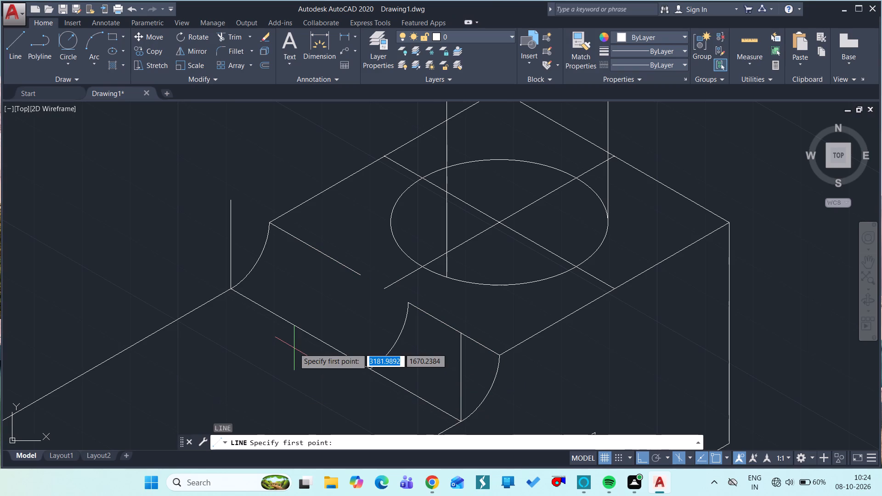
left_click(404, 304)
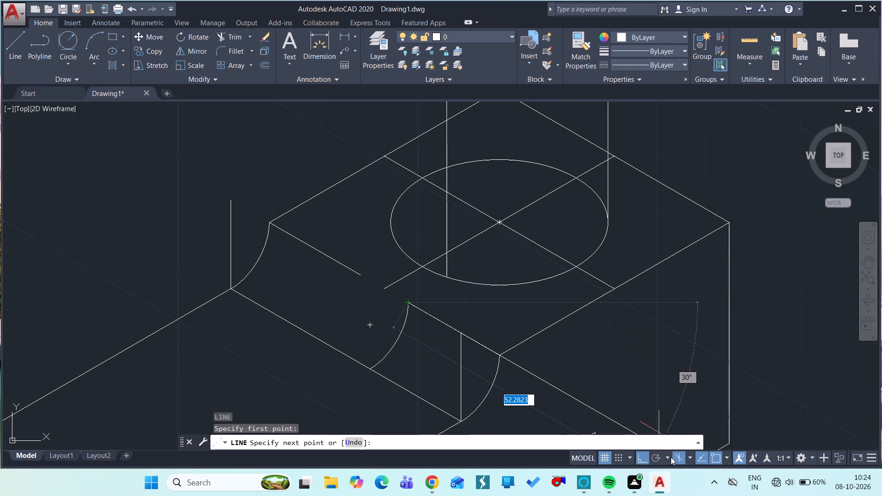
left_click(690, 457)
left_click(695, 439)
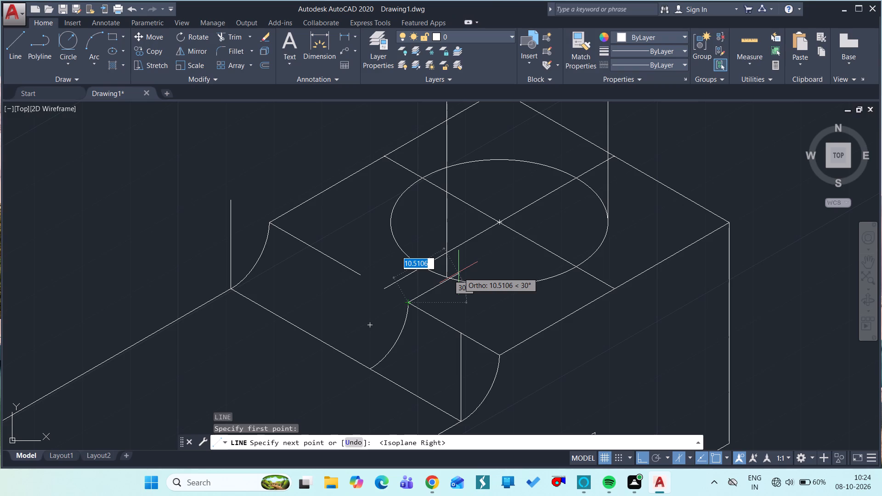
scroll(458, 272, "up", 4, "ctrl")
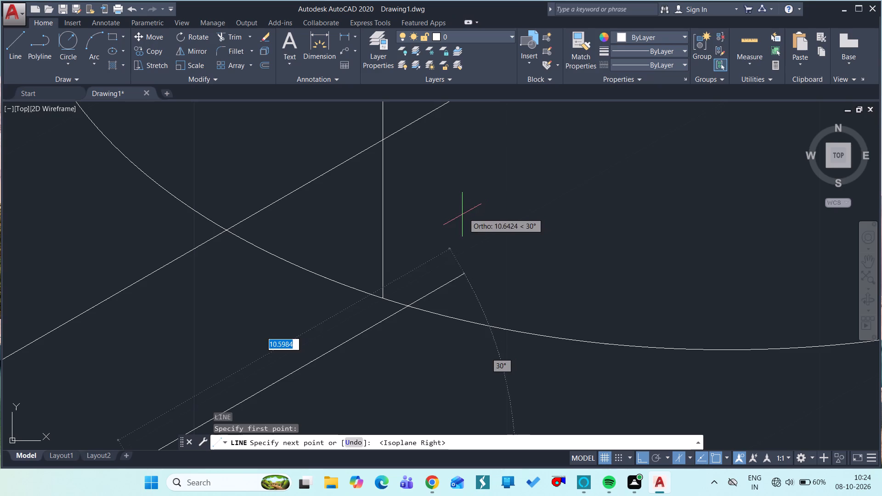
left_click(444, 244)
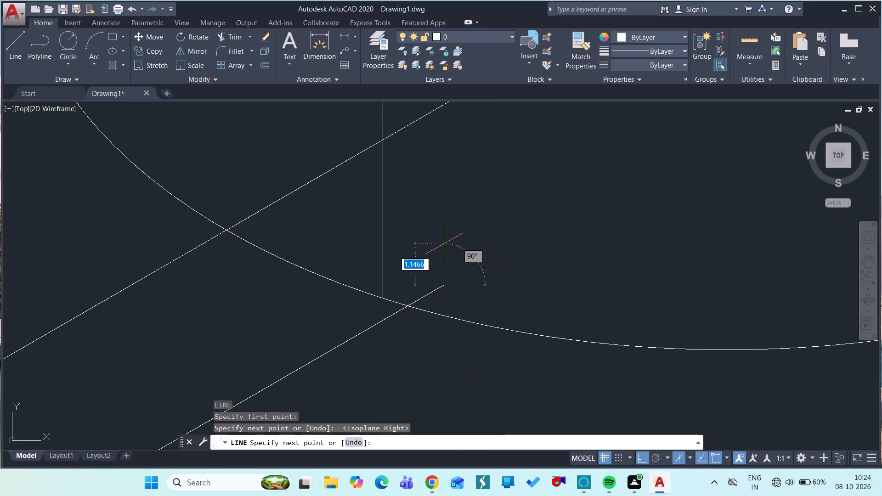
scroll(444, 244, "down", 5, "ctrl")
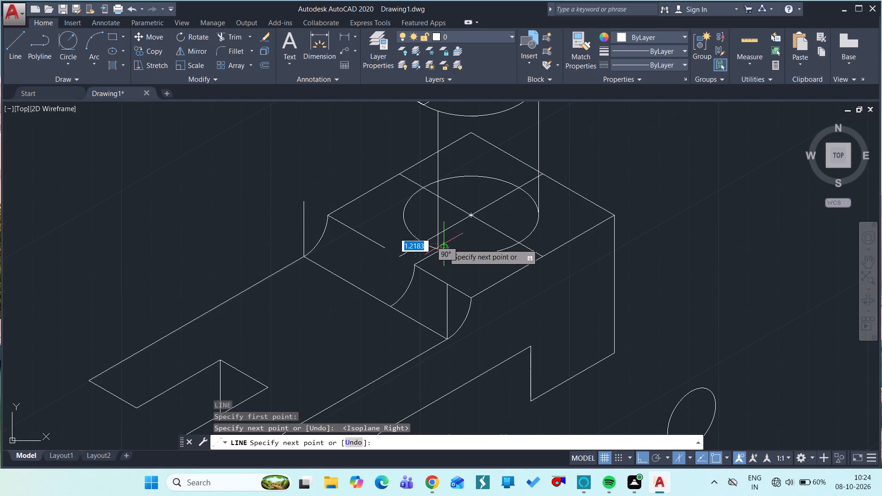
scroll(444, 244, "down", 2, "ctrl")
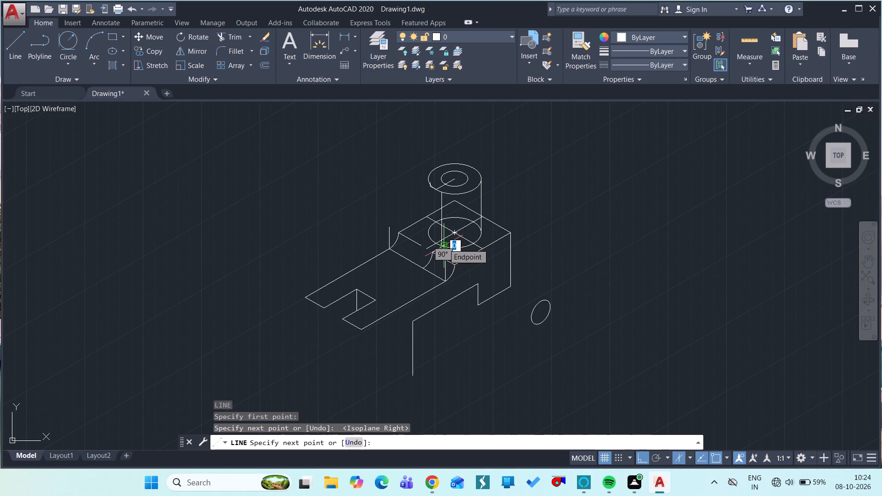
key("Escape")
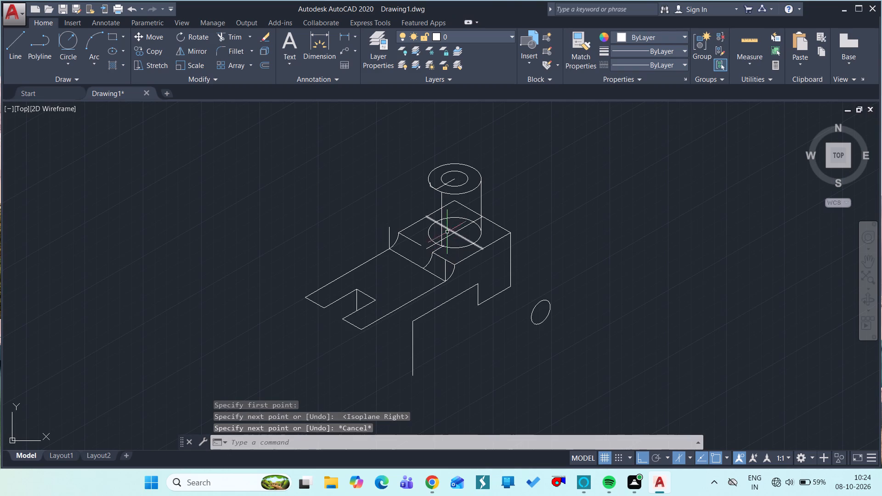
Erase the vertical line joining the front of the upper and lower large isocircles.
scroll(447, 239, "up", 6, "ctrl")
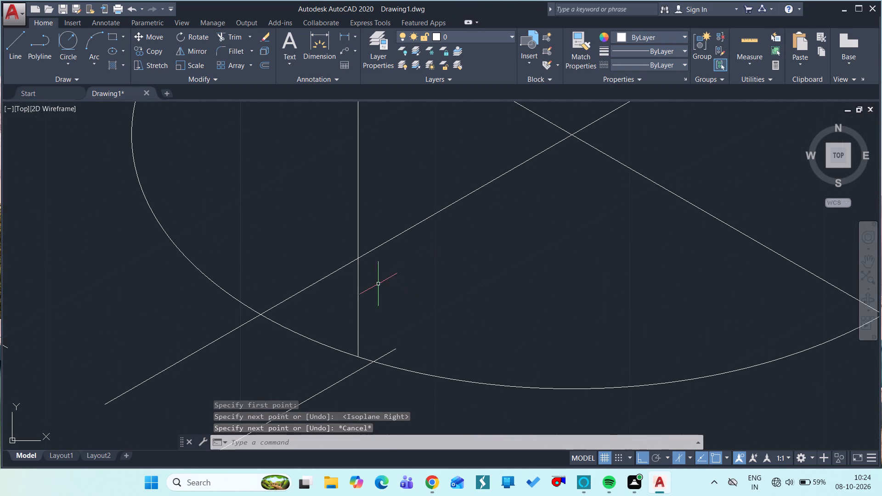
left_click(359, 288)
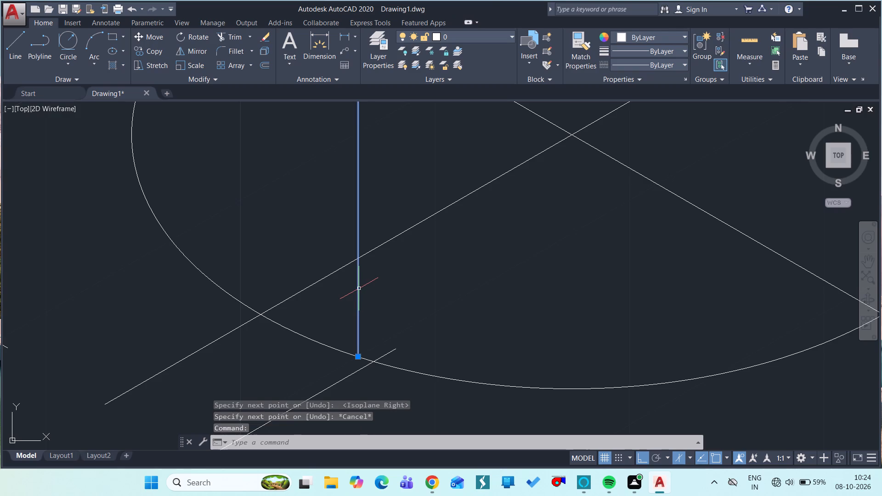
type("e")
key("space")
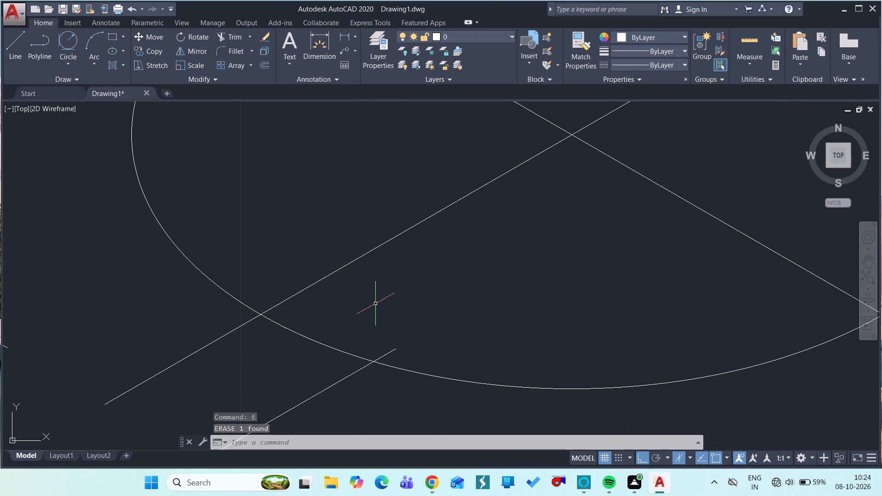
Trim the end of the 30° line that projects inside the lower large isocircle.
type("tr")
key("space")
key("space")
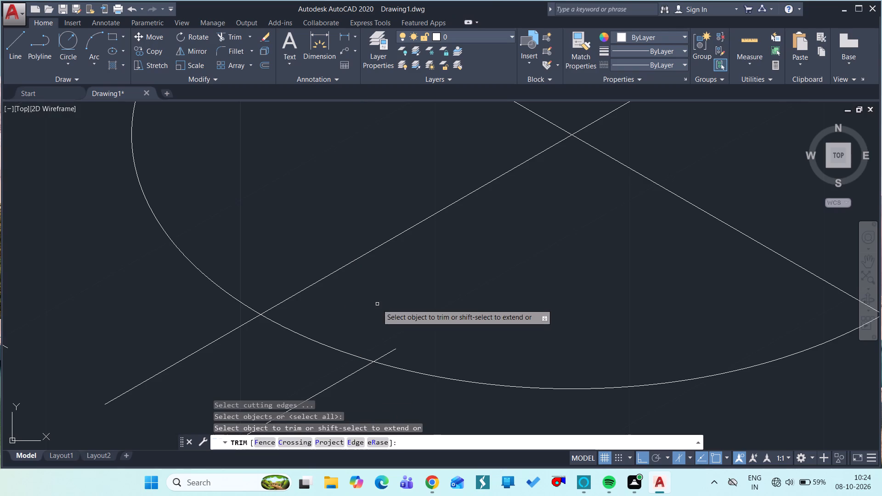
left_click(389, 352)
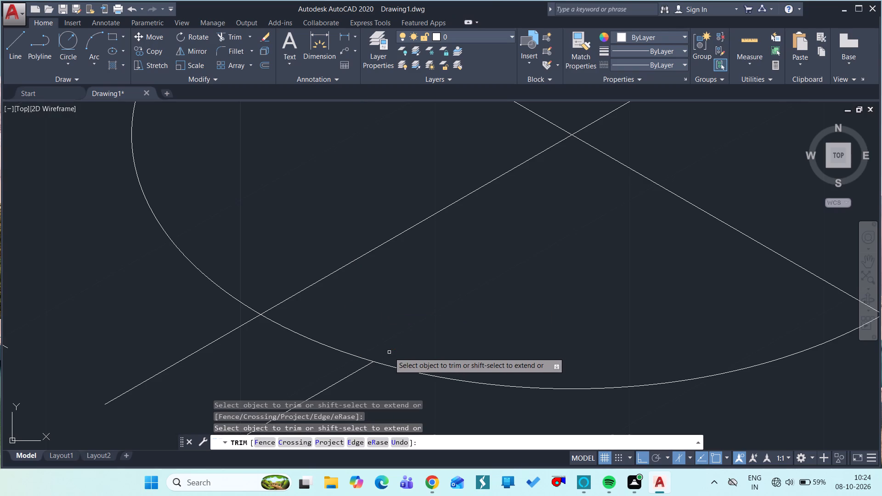
key("Escape")
Draw a 40-unit vertical line upward from the trimmed 30° line's end on the lower large isocircle.
type("l")
key("space")
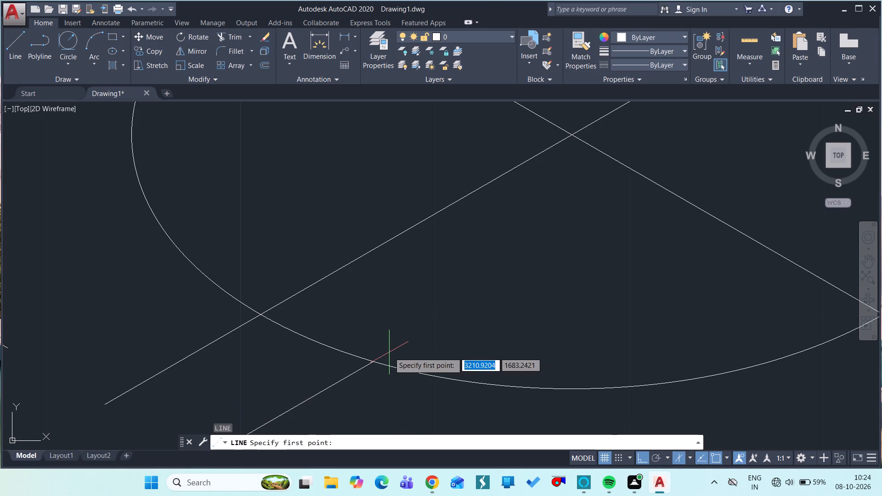
left_click(373, 359)
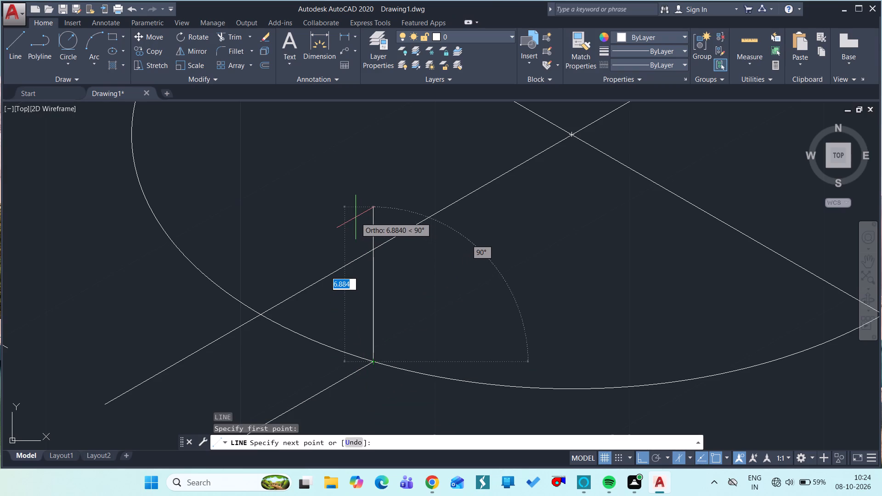
type("40")
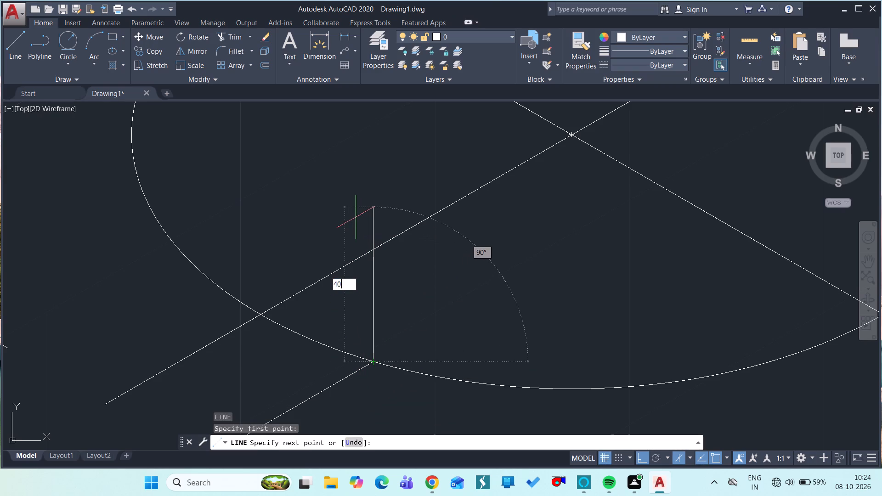
key("space")
key("Escape")
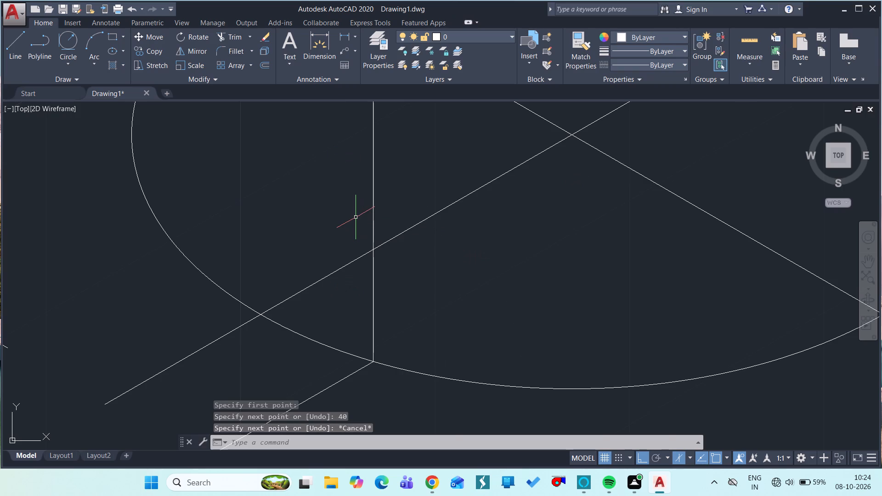
Erase the short leftover vertical stub at the upper large isocircle's front edge.
scroll(356, 217, "down", 5, "ctrl")
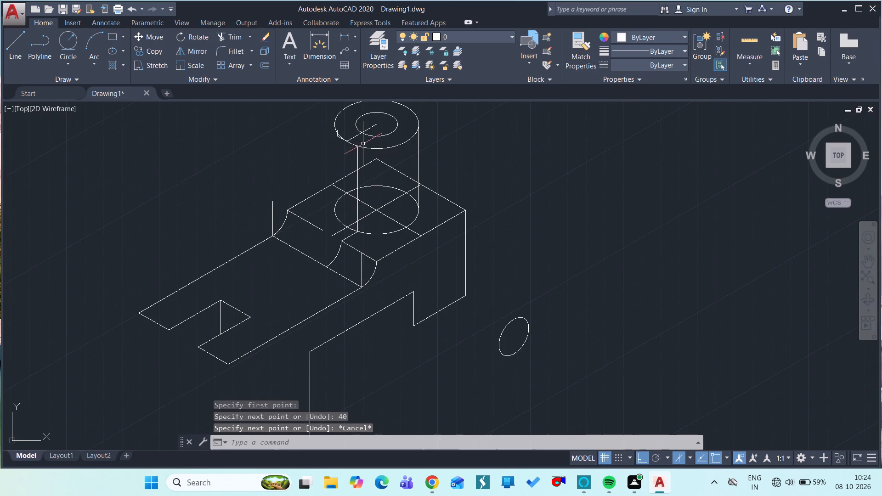
scroll(362, 142, "up", 6, "ctrl")
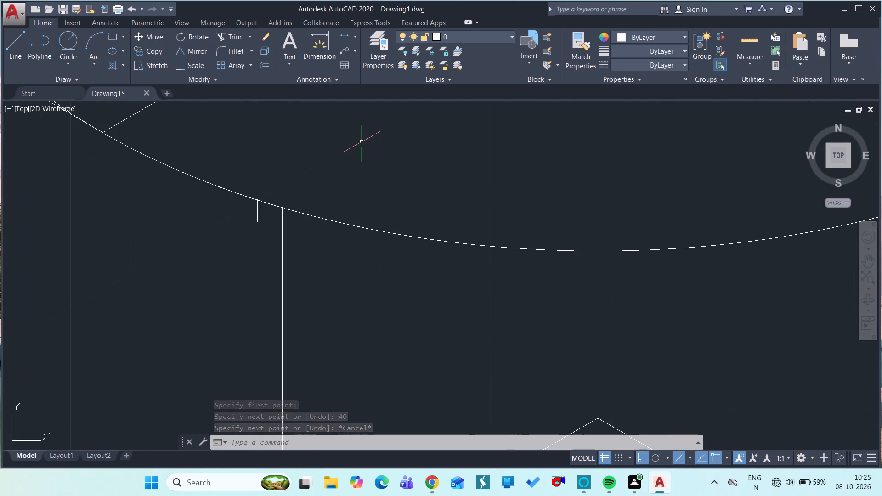
scroll(362, 142, "down", 1, "ctrl")
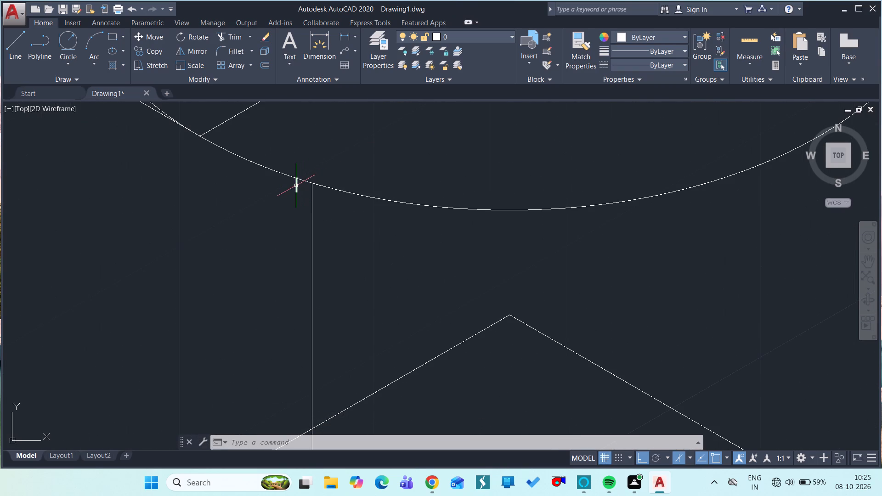
left_click(296, 186)
type("e")
key("space")
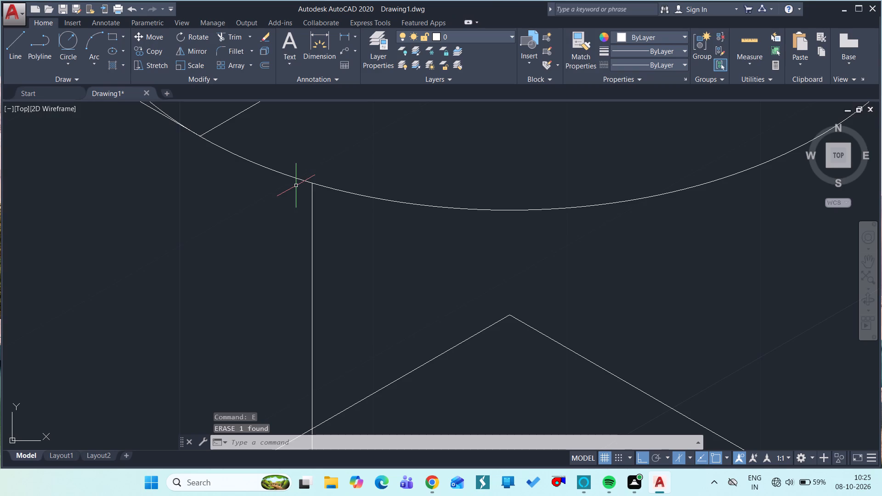
From the slot's inner edge midpoint, draw a 20-unit line at 30°, then on the left isoplane 5 units at 150° and 10 units back.
scroll(231, 203, "down", 2, "ctrl")
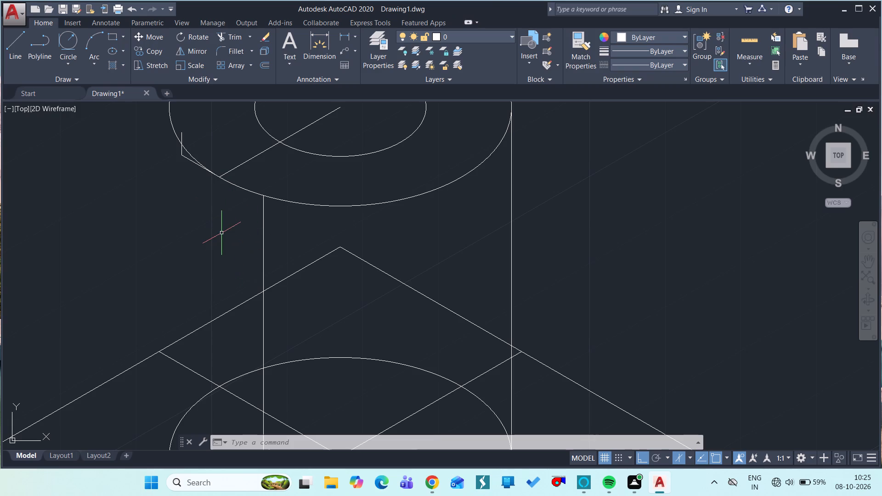
scroll(221, 233, "down", 3, "ctrl")
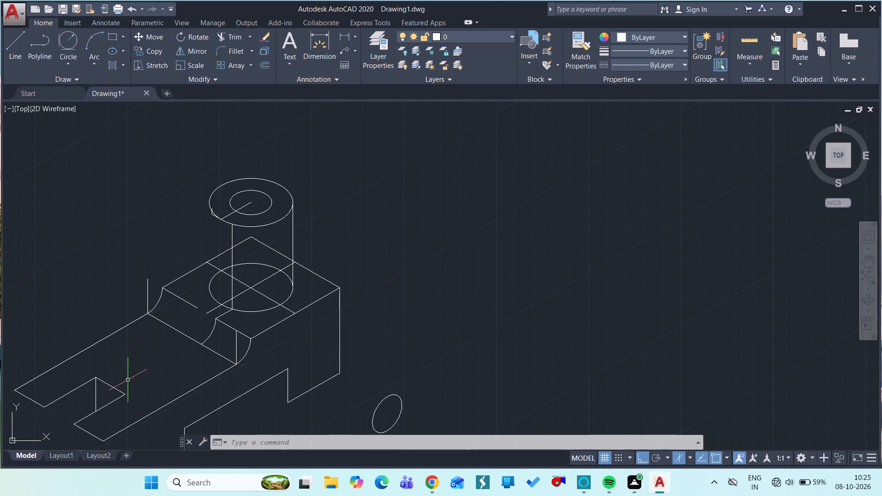
type("l")
key("space")
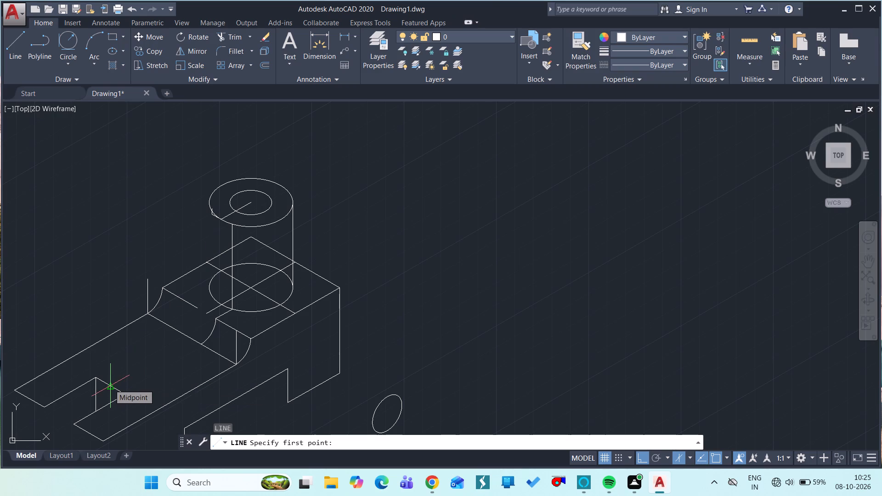
left_click_drag(109, 384, 162, 353)
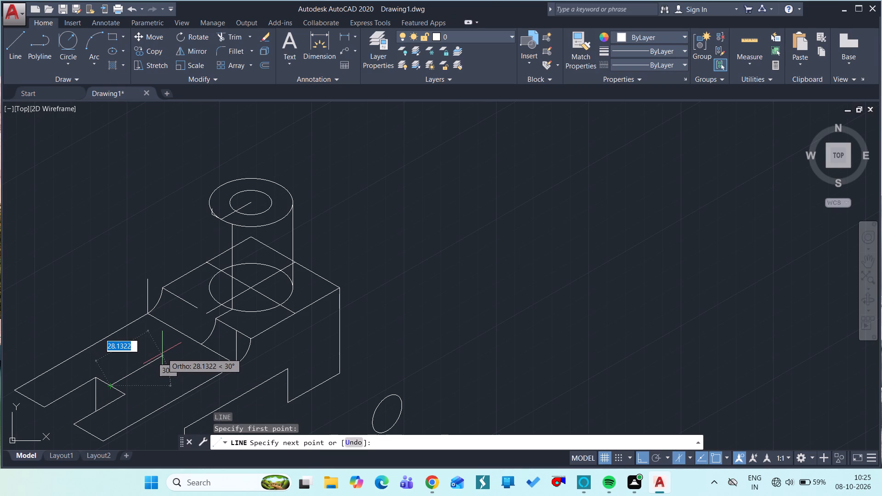
left_click_drag(162, 353, 152, 340)
type("20")
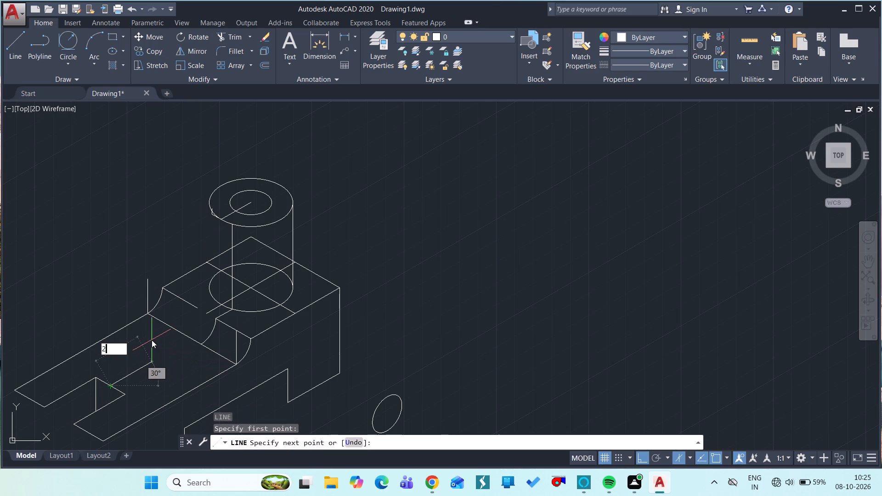
key("space")
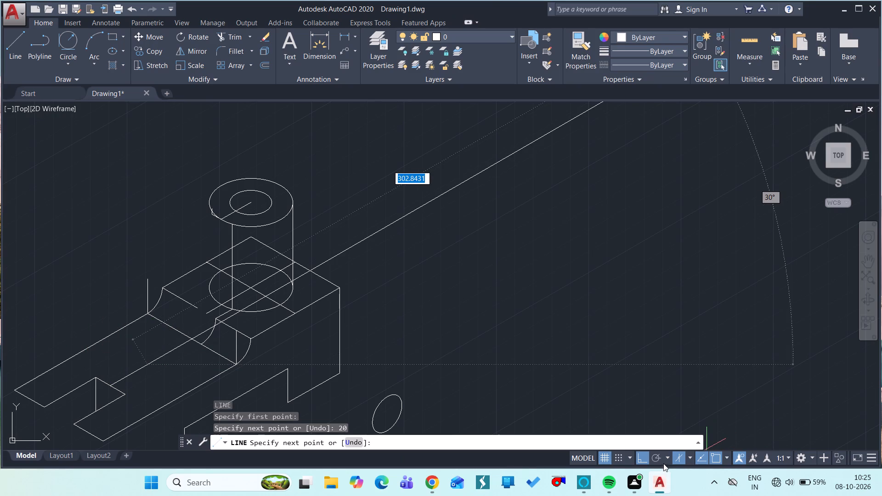
left_click(688, 455)
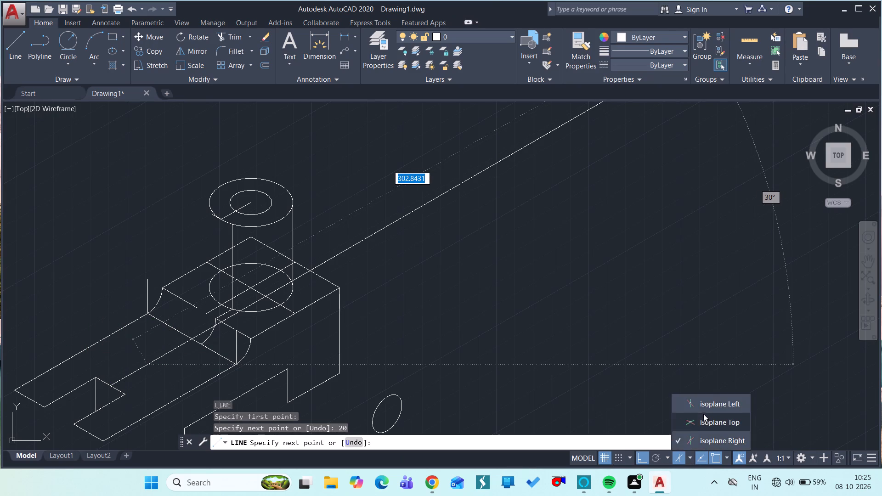
left_click(699, 408)
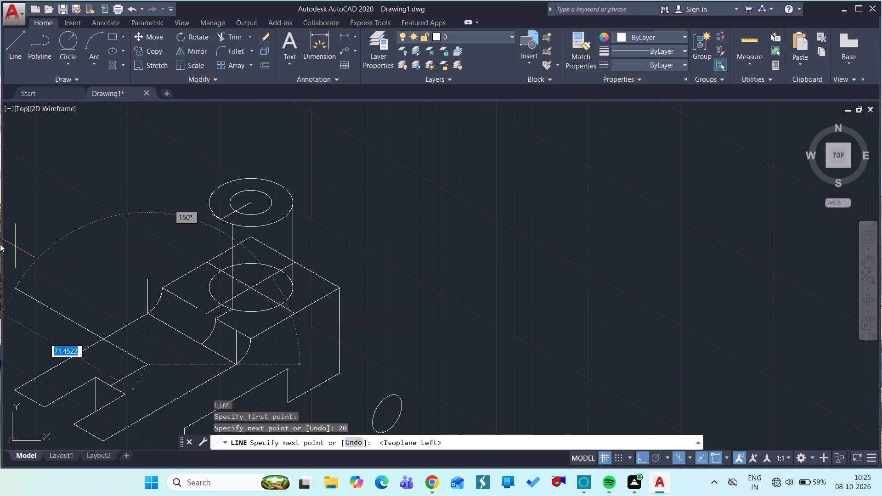
type("5")
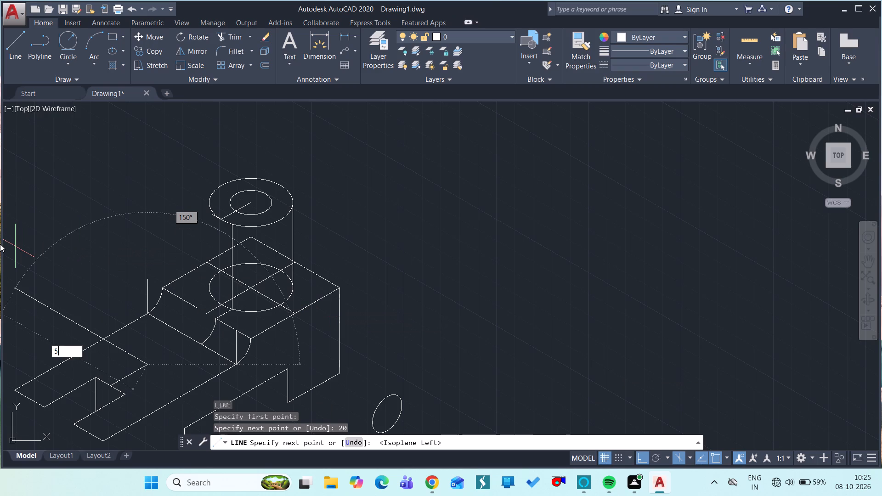
key("space")
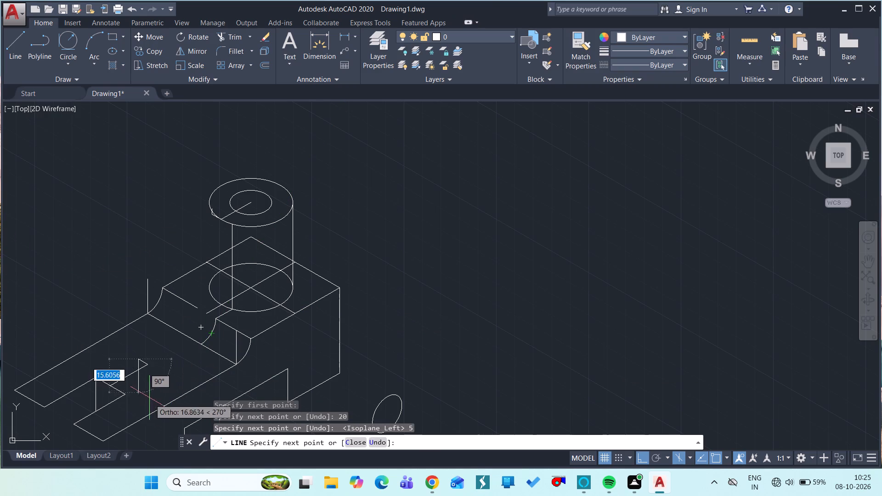
type("10")
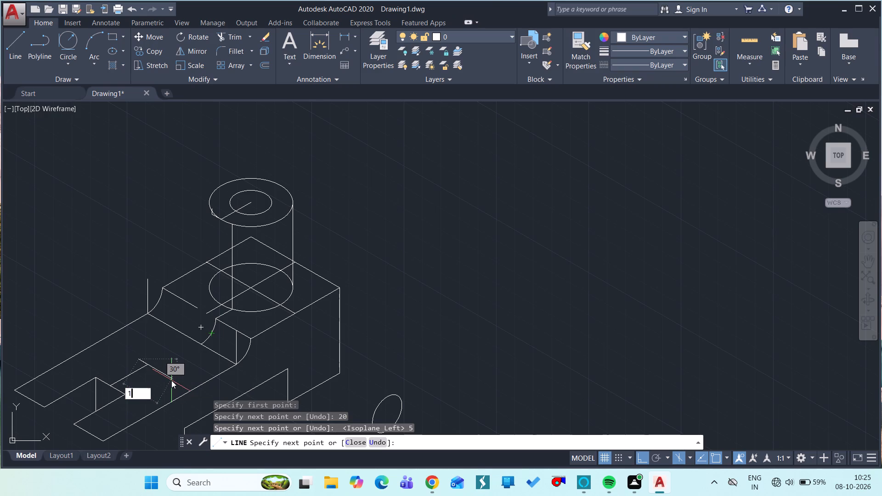
key("space")
key("Escape")
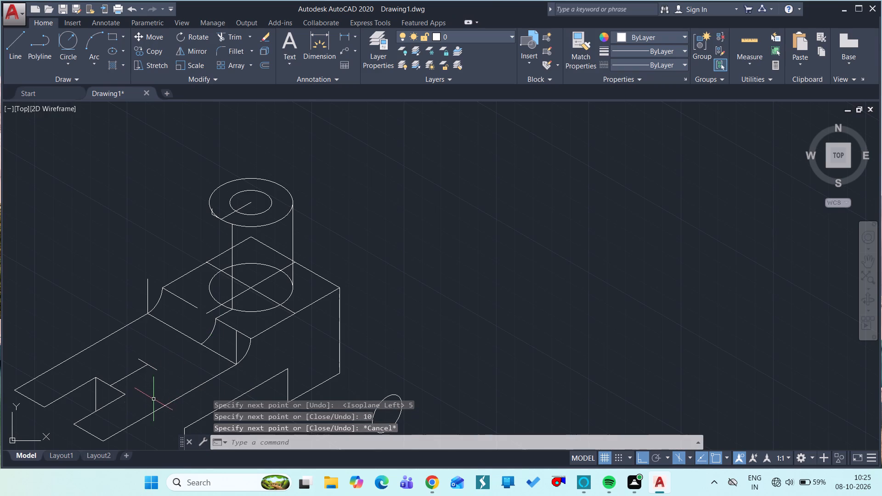
Draw a sloped rib line from the 10-unit base line's front end to the 40-unit vertical line's top on the upper large isocircle.
key("l")
key("space")
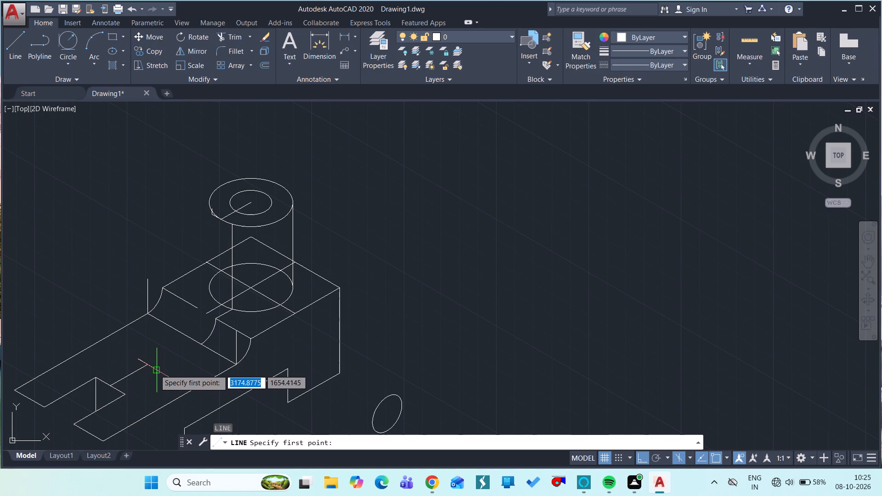
left_click_drag(155, 369, 207, 247)
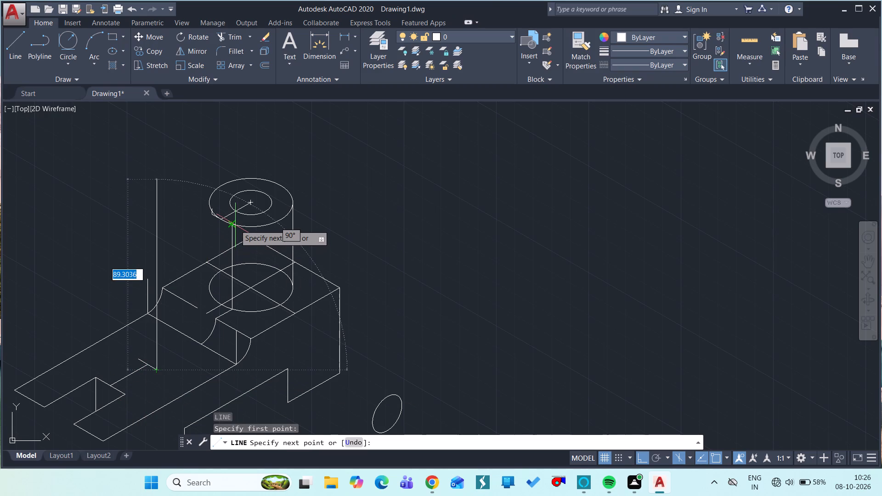
scroll(235, 225, "up", 3, "ctrl")
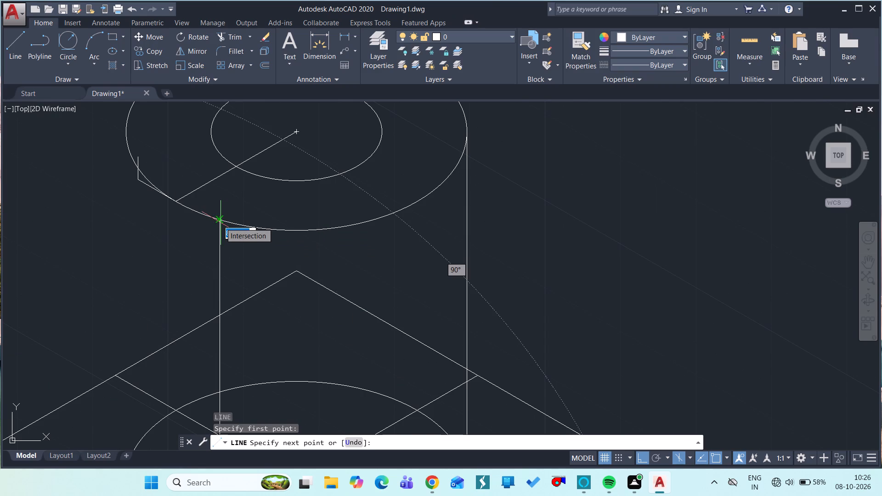
scroll(220, 223, "up", 4, "ctrl")
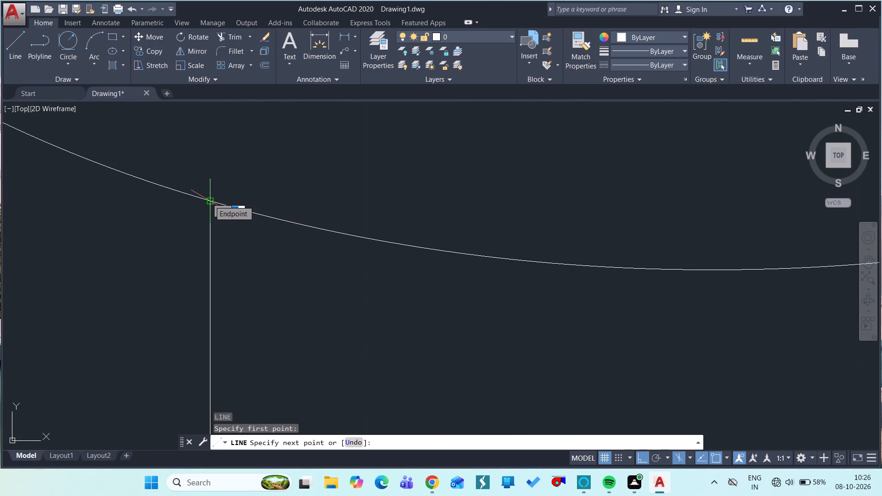
left_click(209, 201)
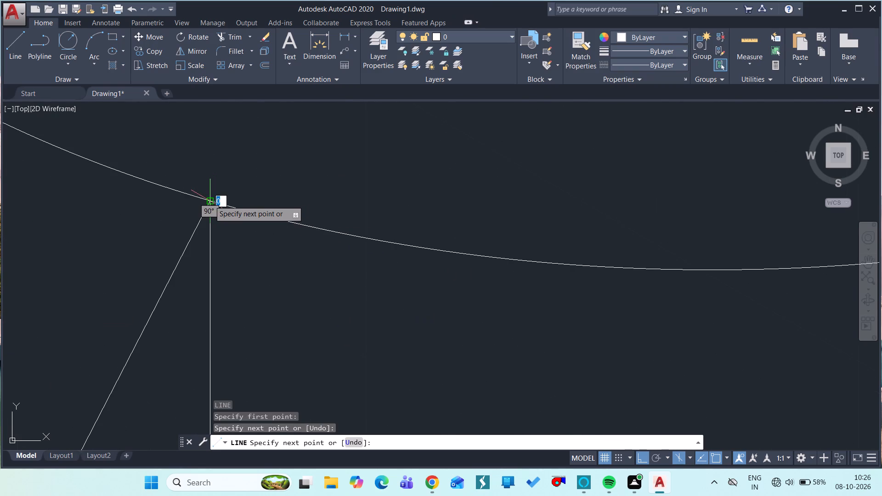
Continue from the sloped rib line's upper end with a 10-unit segment at 150° across the upper large isocircle.
scroll(209, 201, "down", 5, "ctrl")
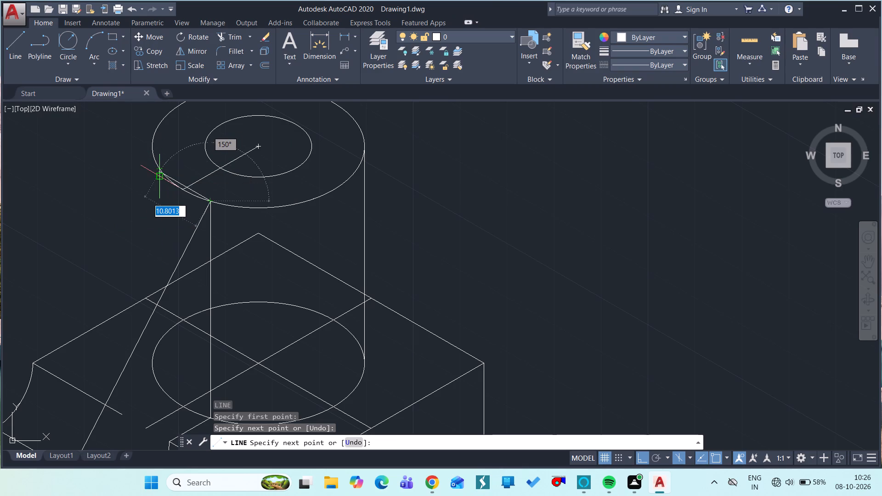
scroll(161, 176, "up", 5, "ctrl")
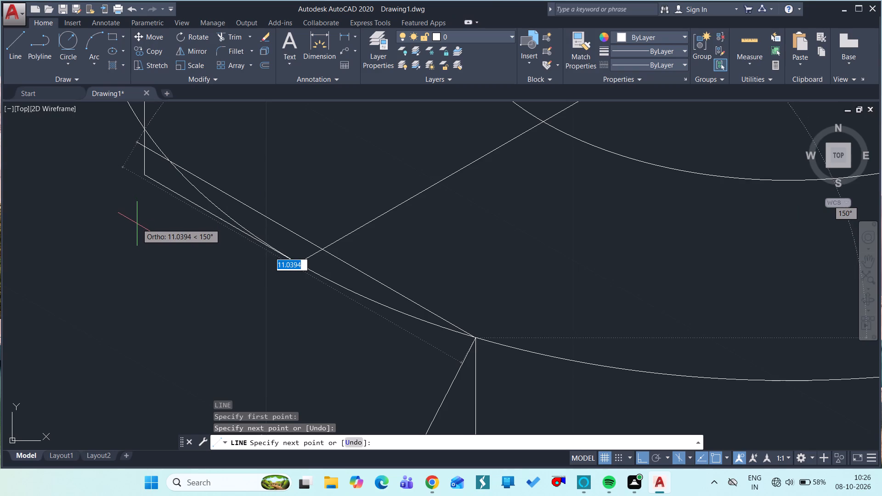
type("10")
key("space")
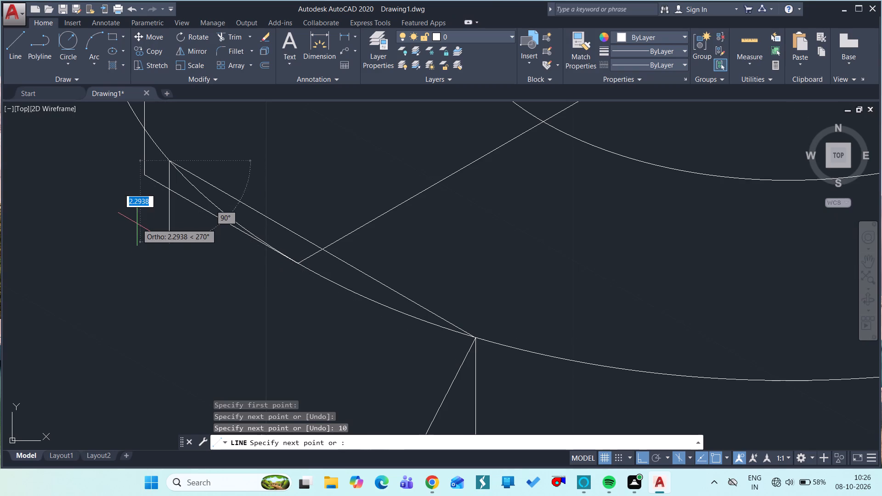
Draw the second sloped rib line from the 10-unit top segment's rear end down to the 10-unit base line's rear end.
scroll(124, 299, "down", 5, "ctrl")
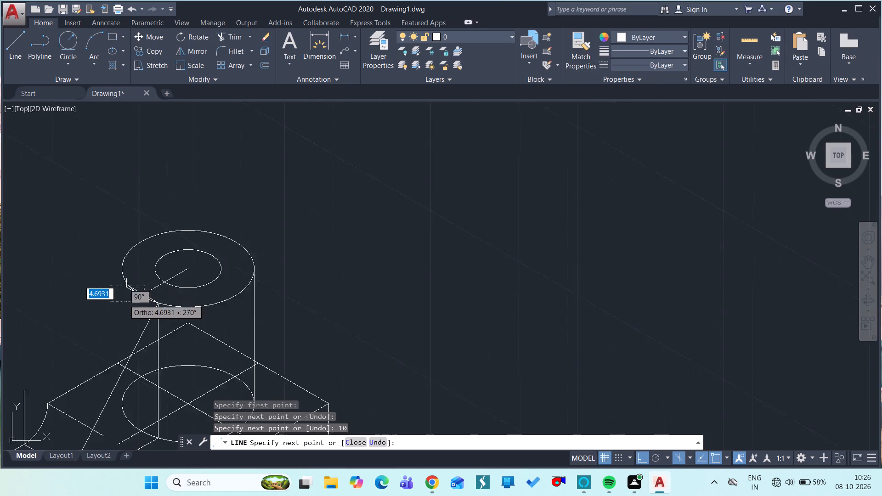
scroll(124, 299, "down", 2, "ctrl")
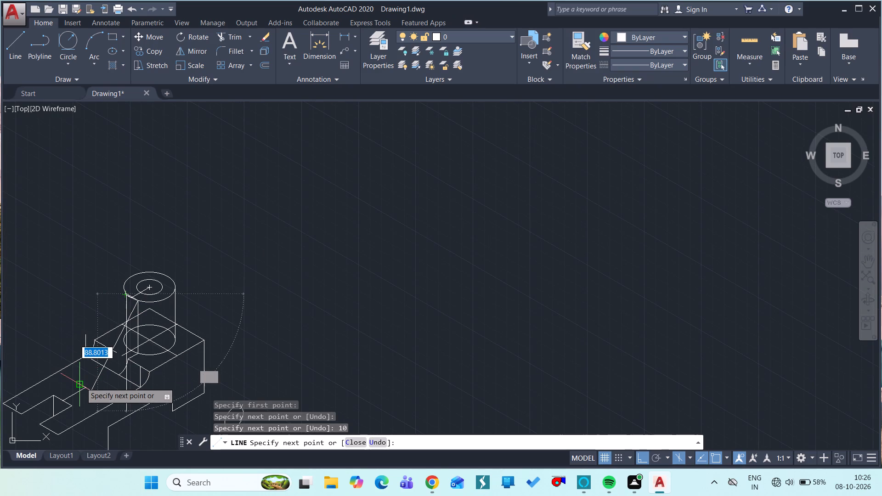
left_click(81, 383)
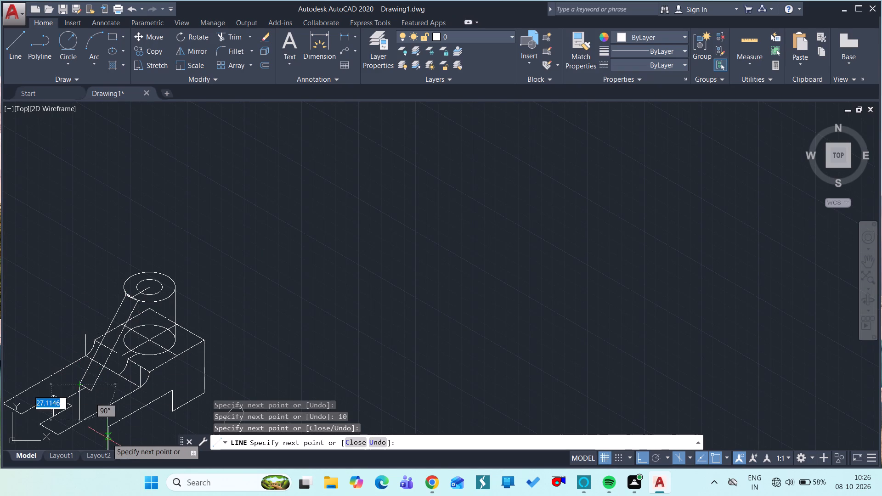
key("Escape")
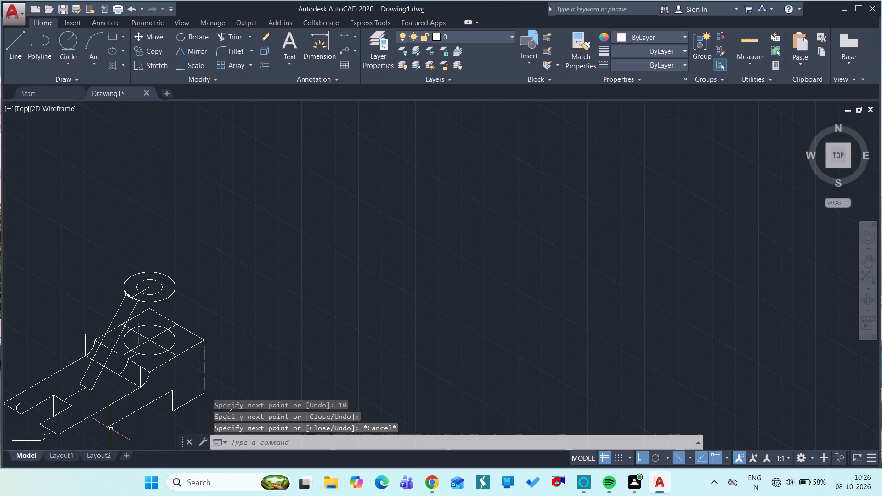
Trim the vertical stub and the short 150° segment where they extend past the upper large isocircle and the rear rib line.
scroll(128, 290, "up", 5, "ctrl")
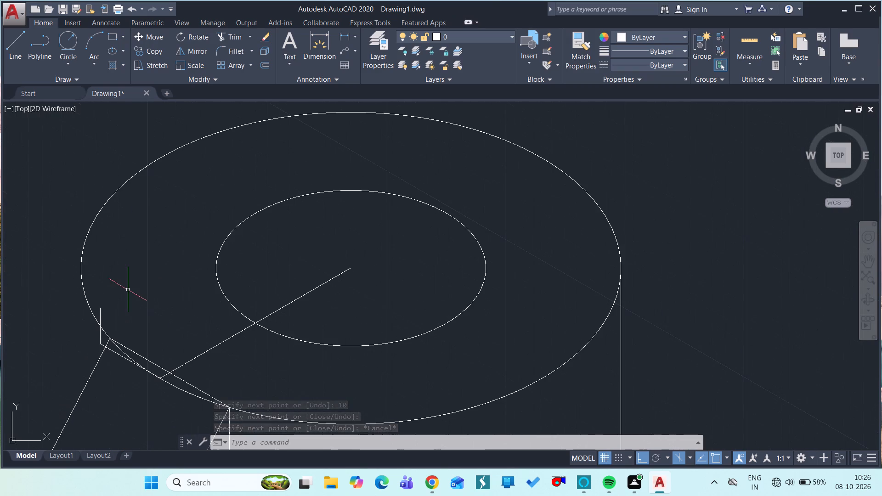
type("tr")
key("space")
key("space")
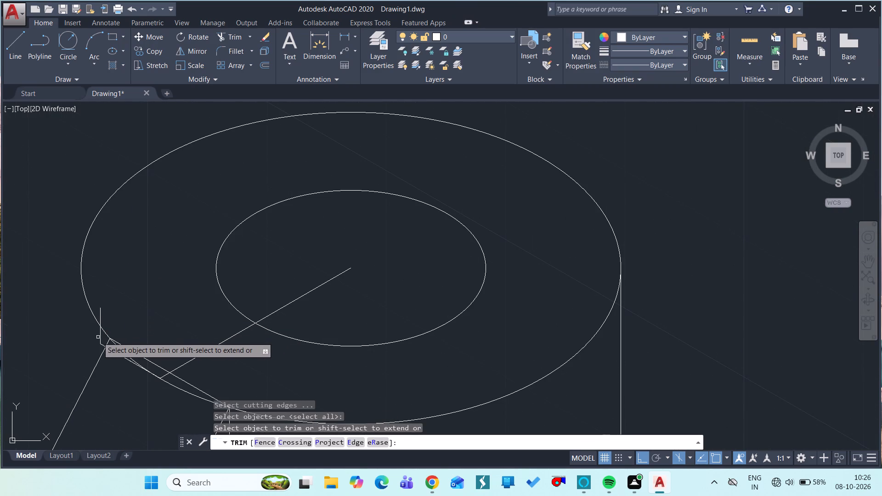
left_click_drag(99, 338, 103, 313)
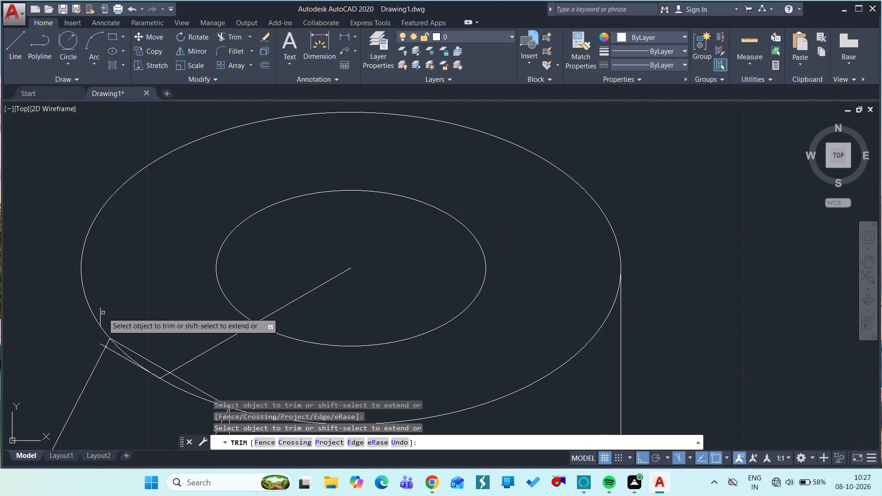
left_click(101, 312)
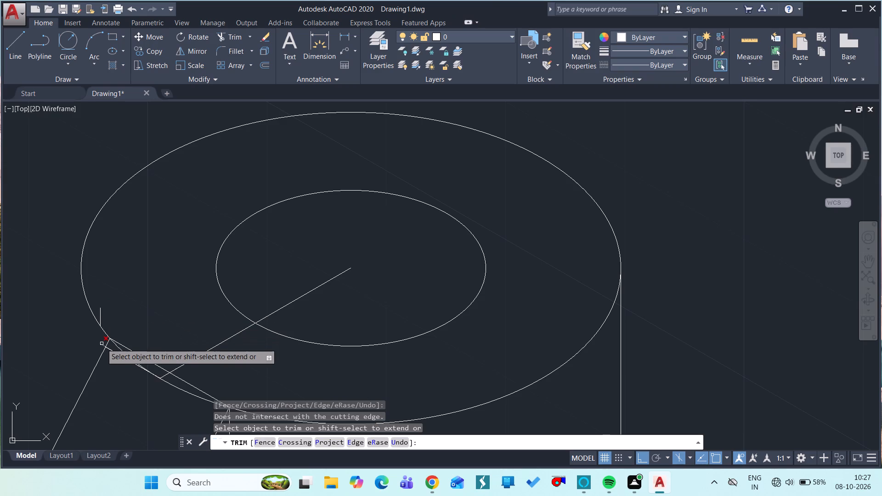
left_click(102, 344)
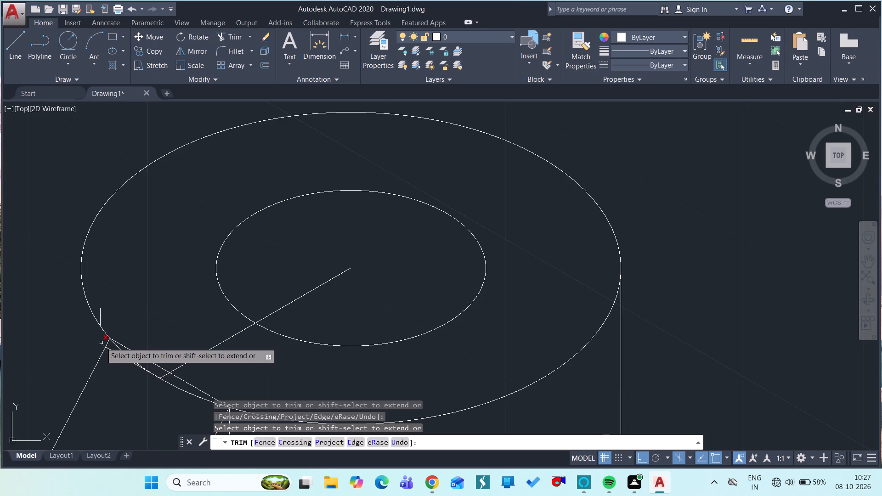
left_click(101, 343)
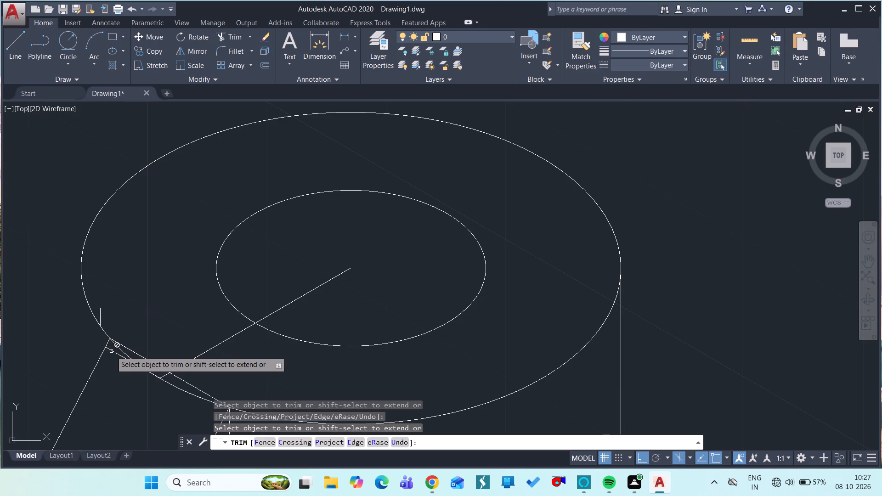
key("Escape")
Erase the 10-unit segment across the upper large isocircle and the short overlapping 150° segments beside it.
left_click(111, 351)
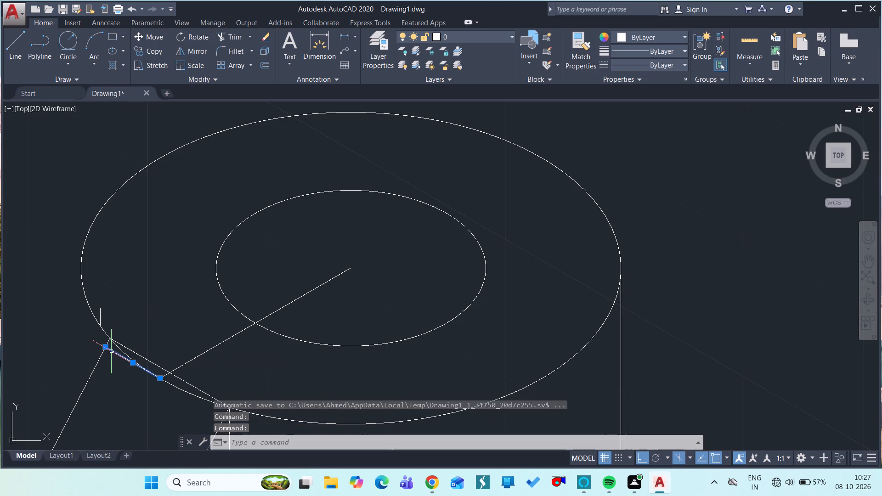
type("e")
key("space")
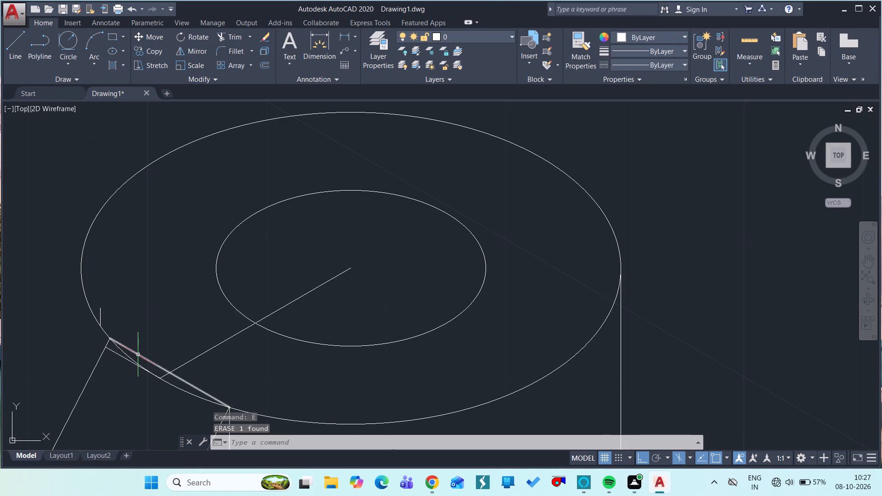
left_click(140, 355)
type("e")
key("space")
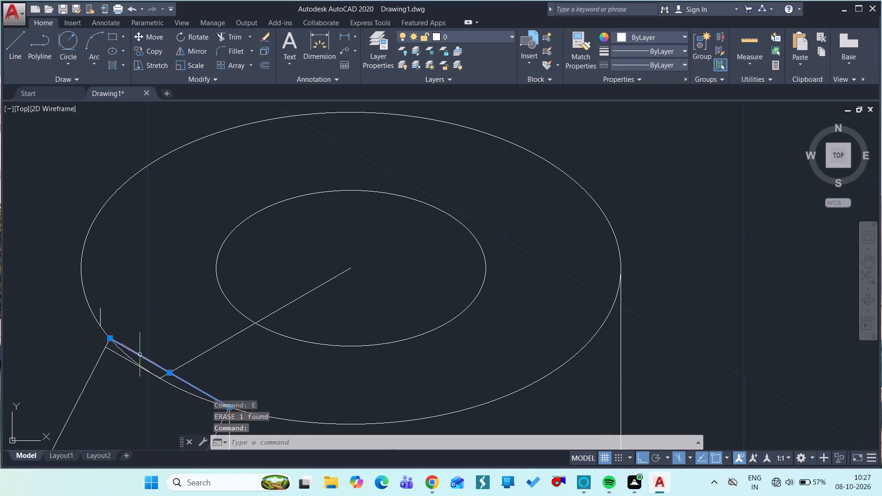
left_click(115, 353)
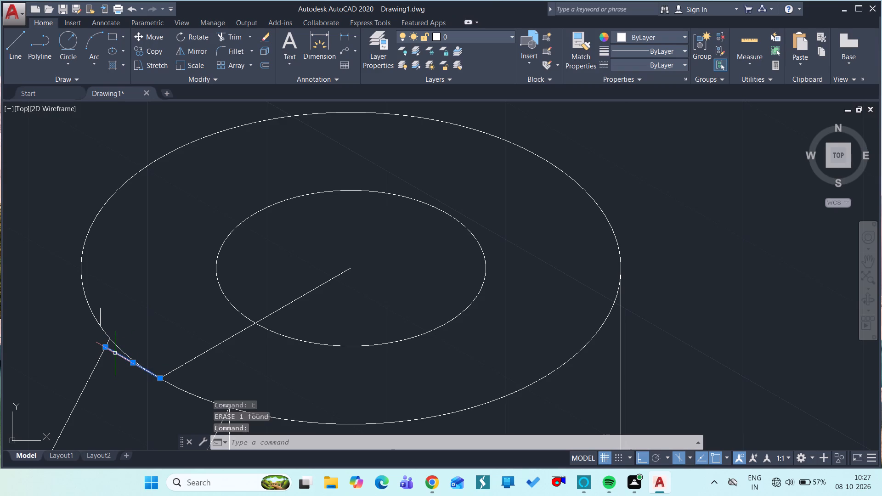
type("e")
key("space")
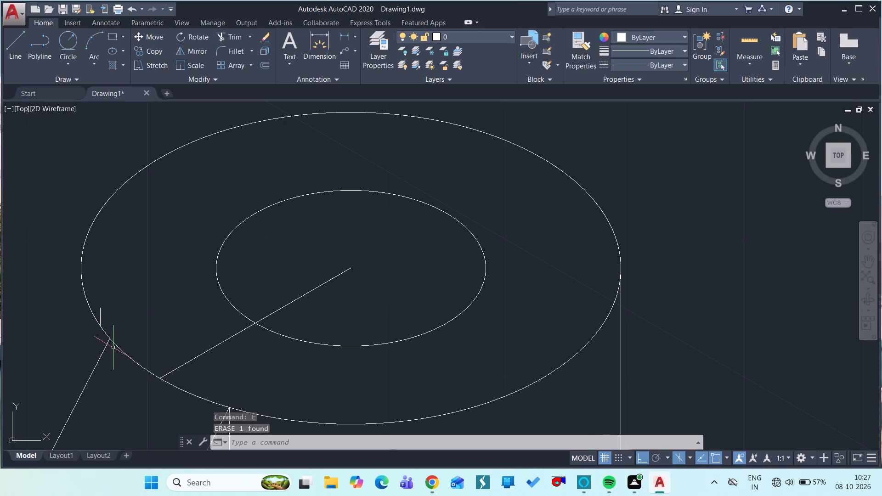
Erase the leftover vertical stub on the upper large isocircle's edge and the 30° construction line from its centre.
left_click(102, 316)
type("e")
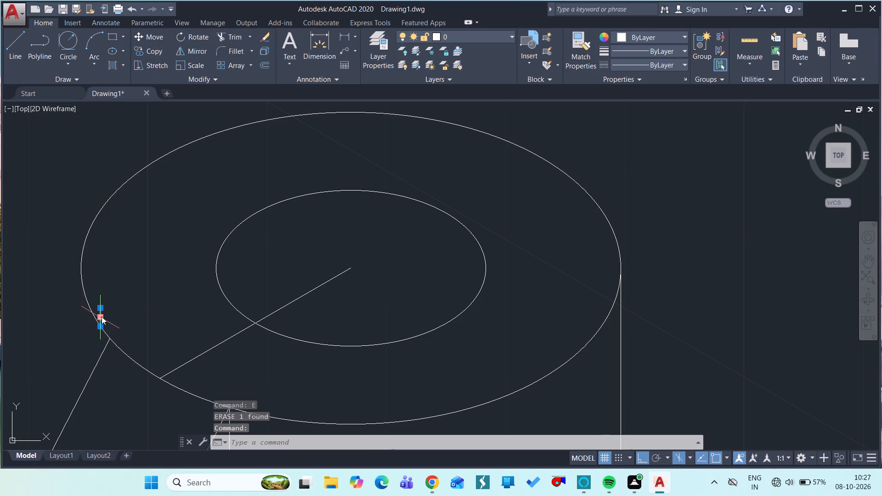
key("space")
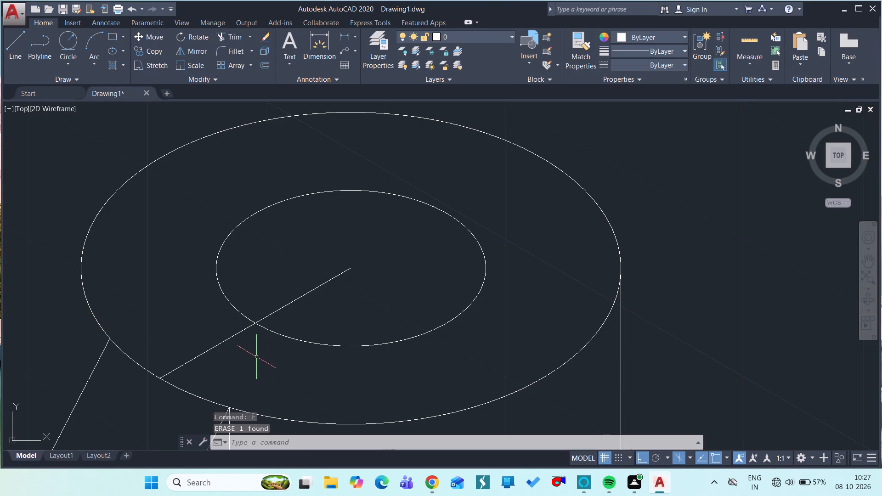
left_click(221, 341)
type("e")
key("space")
Trim the lower large isocircle's rear and side arcs, keeping only the front arc between the cylinder's two vertical lines.
scroll(226, 339, "down", 7, "ctrl")
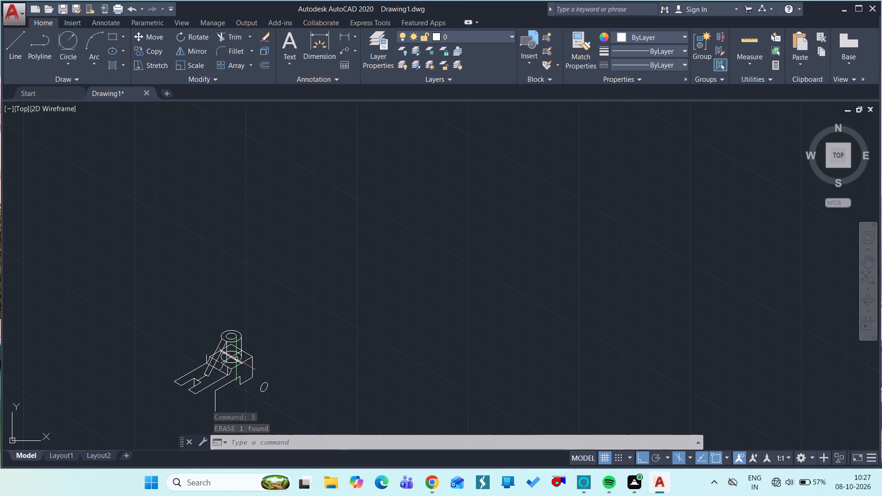
scroll(236, 359, "up", 6, "ctrl")
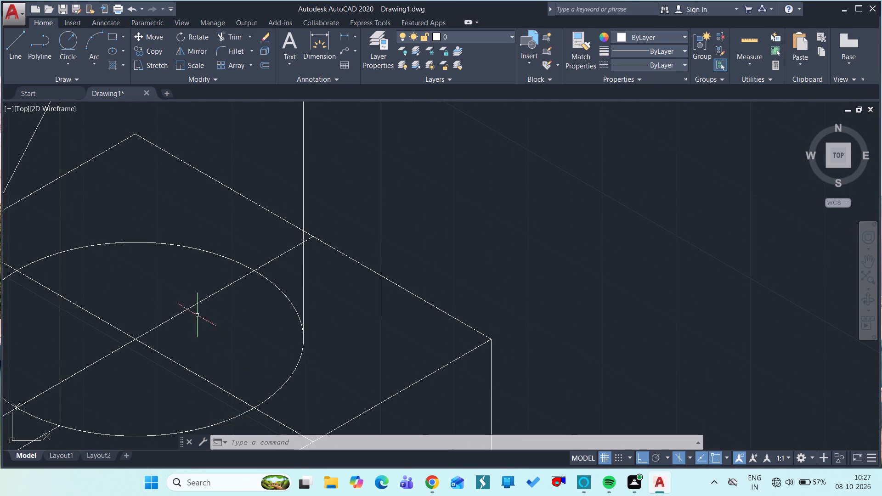
scroll(214, 337, "down", 2, "ctrl")
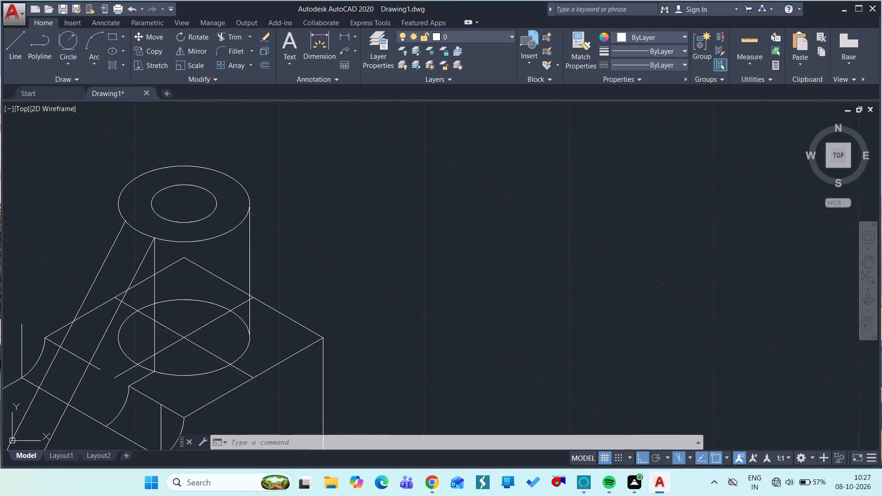
type("tr")
key("space")
key("space")
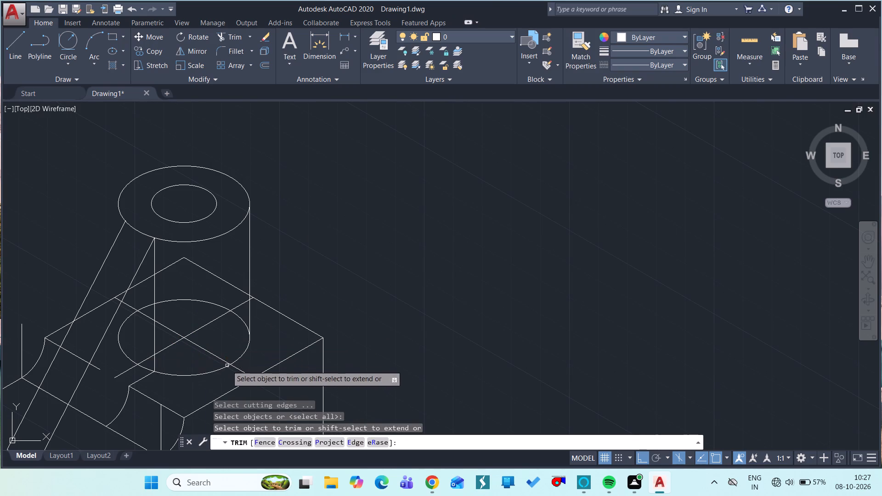
left_click(146, 369)
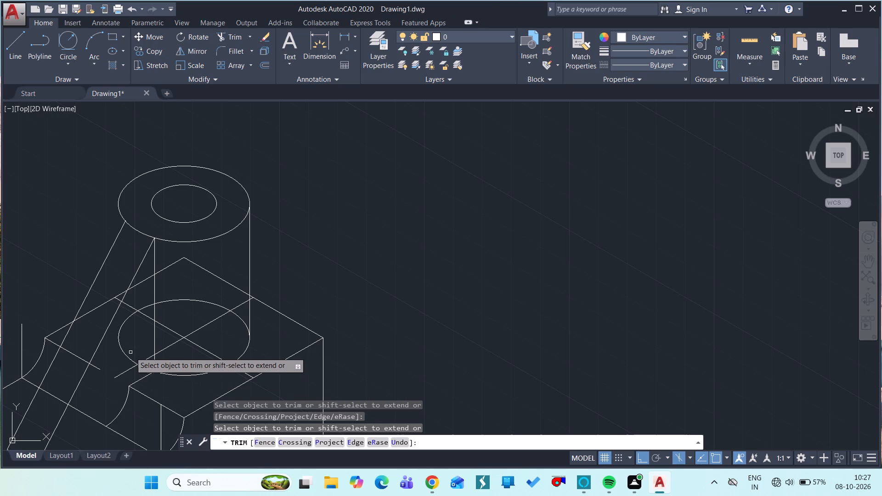
left_click(123, 350)
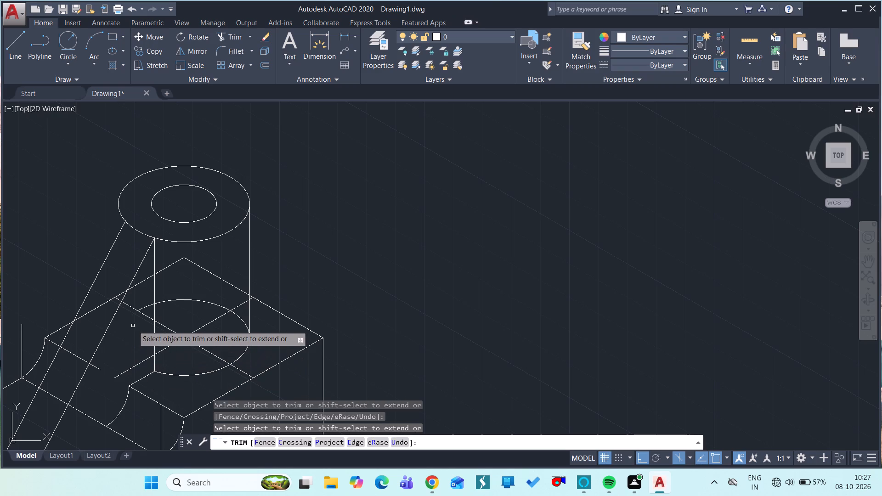
left_click_drag(149, 304, 182, 301)
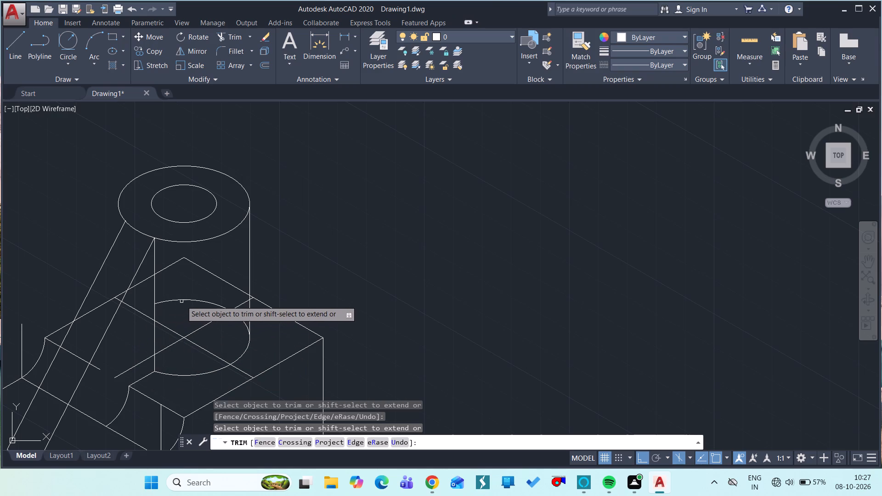
left_click_drag(182, 301, 187, 299)
left_click_drag(187, 299, 222, 349)
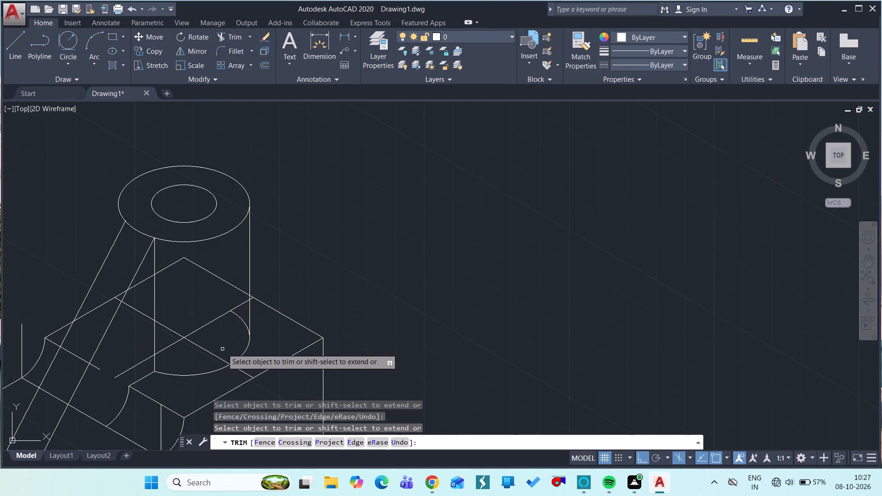
left_click_drag(222, 349, 238, 316)
left_click(238, 316)
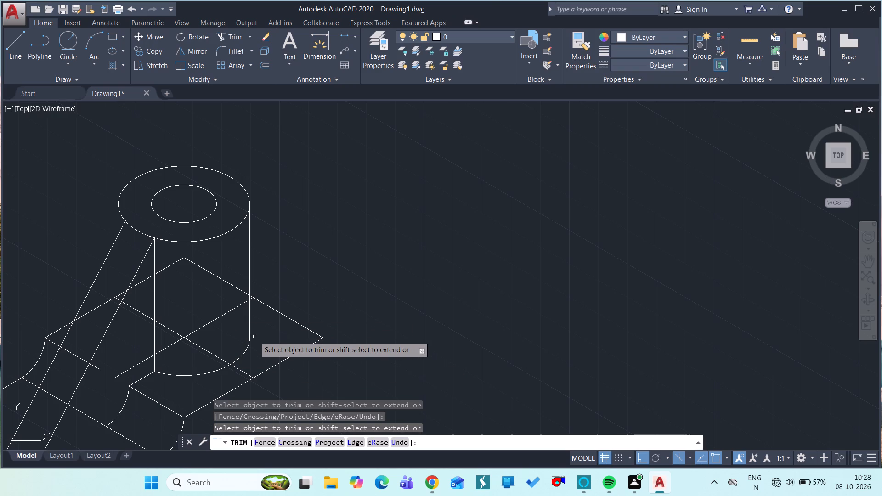
scroll(254, 337, "up", 1, "ctrl")
scroll(208, 334, "down", 2, "ctrl")
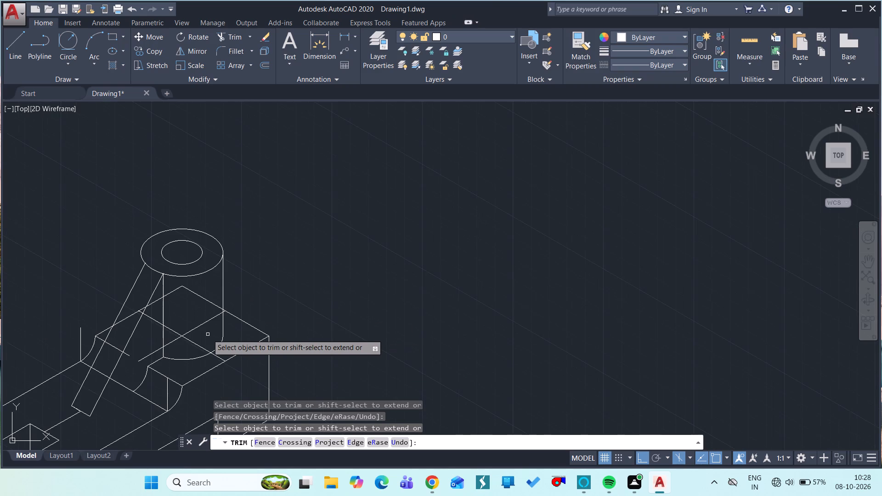
scroll(208, 334, "down", 3, "ctrl")
scroll(180, 345, "up", 3, "ctrl")
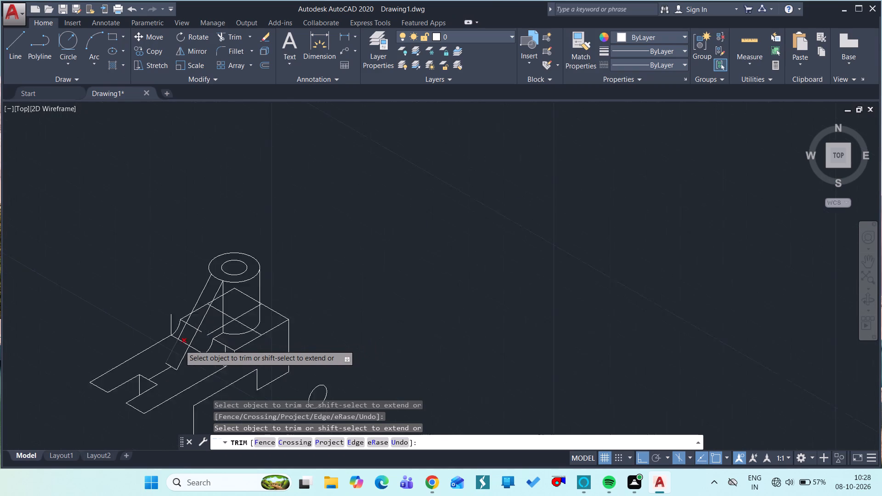
scroll(180, 345, "up", 2, "ctrl")
scroll(180, 345, "down", 1, "ctrl")
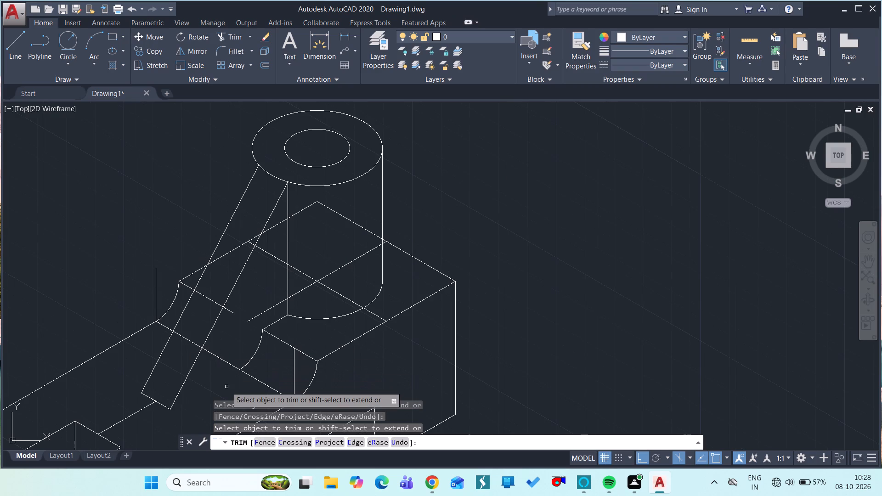
key("Escape")
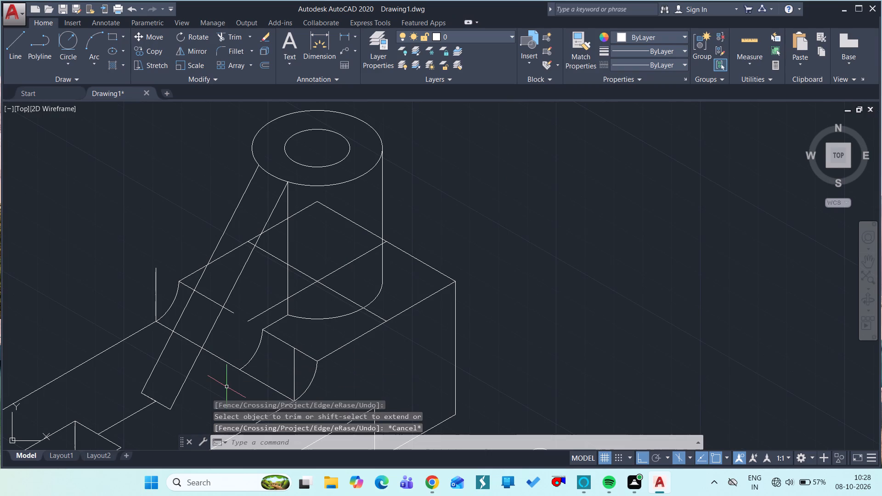
Draw a vertical line at 270° from the upper large isocircle's west quadrant, extending down past the rear sloped rib line.
type("l")
key("space")
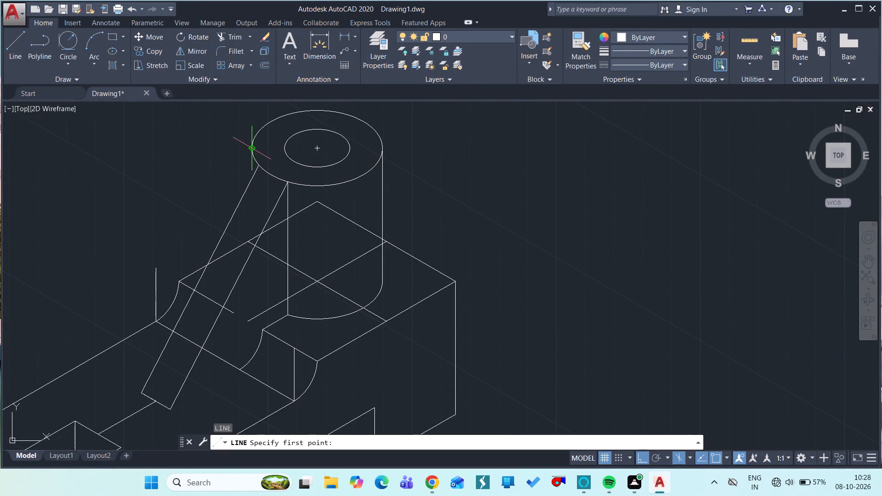
left_click_drag(251, 147, 254, 220)
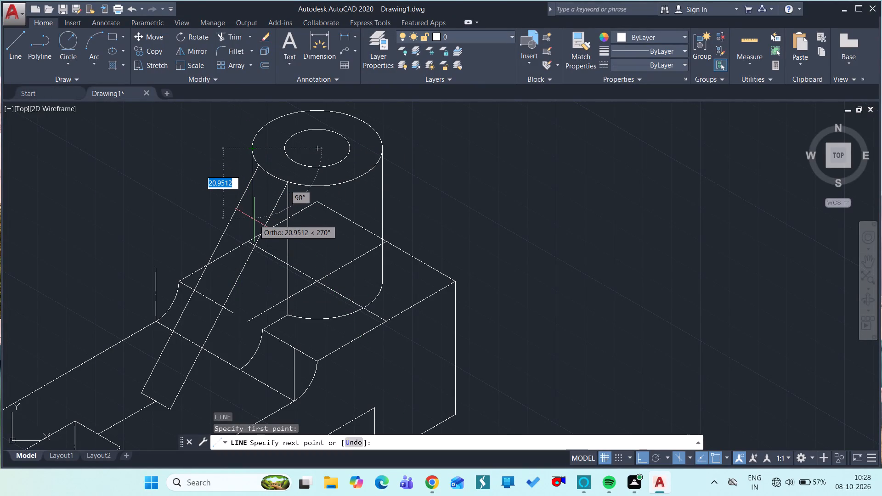
left_click(263, 209)
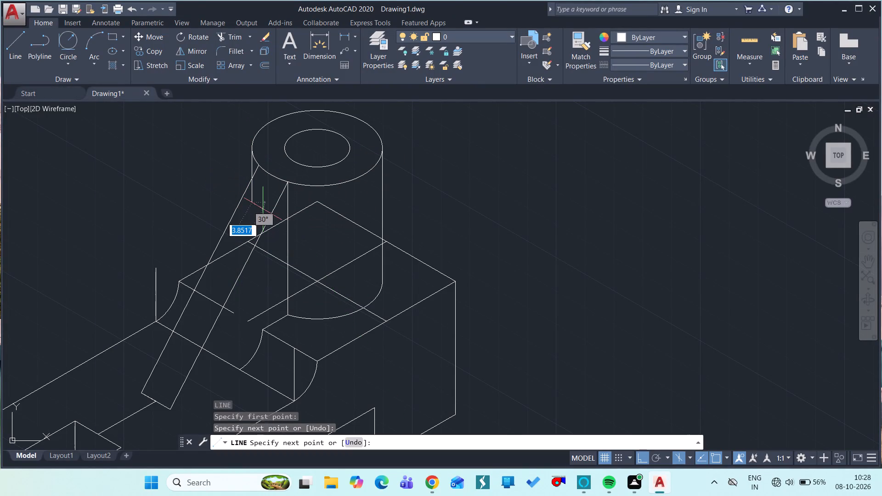
key("Escape")
Trim the cylinder's rear vertical line below the rib, the construction line's stub beside the rib, and both step edges between the rib lines.
type("tr")
key("space")
key("space")
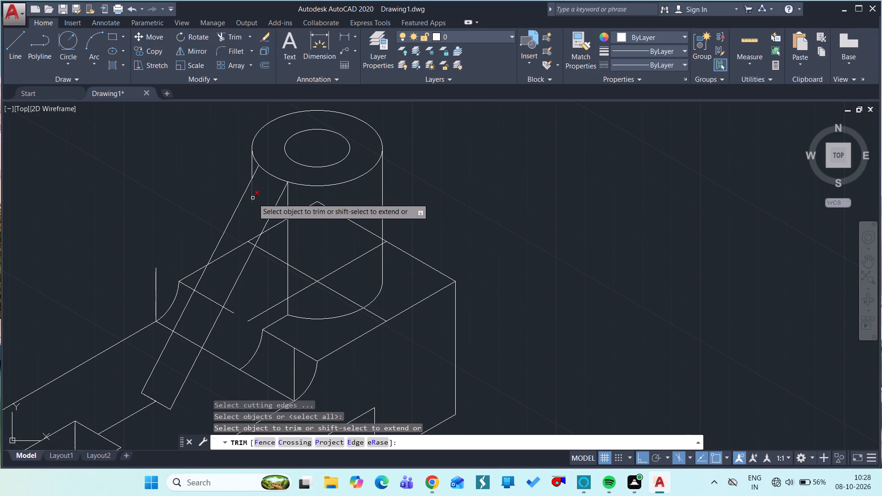
left_click(254, 198)
left_click(253, 194)
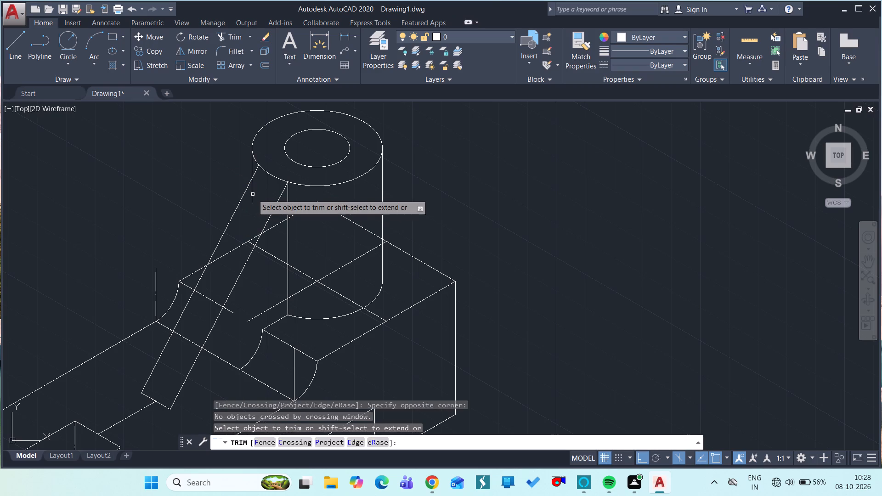
double_click(253, 194)
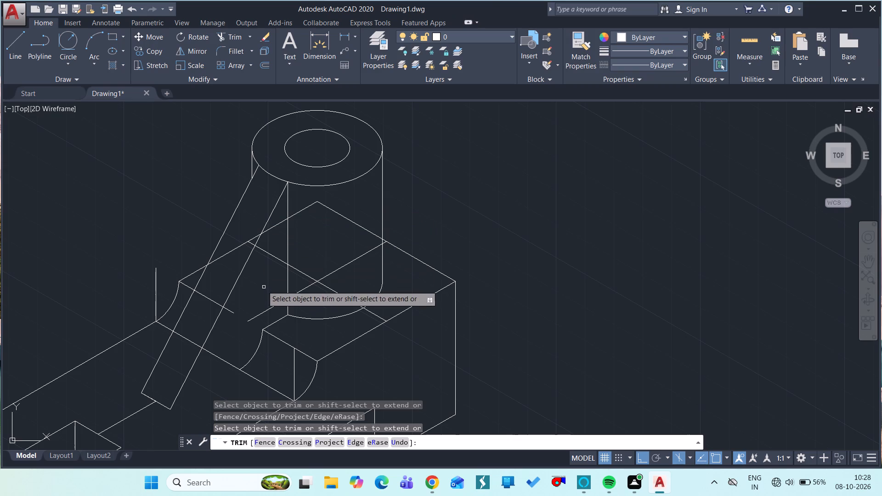
left_click(249, 243)
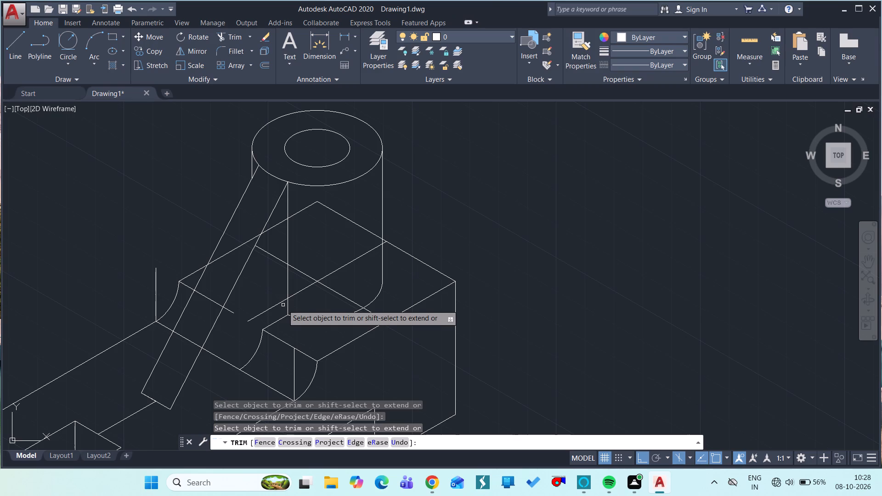
left_click(211, 299)
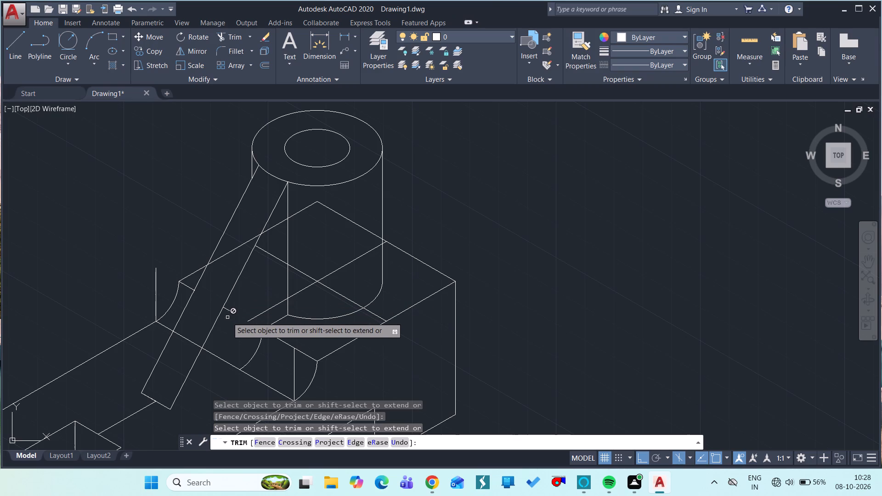
left_click(189, 340)
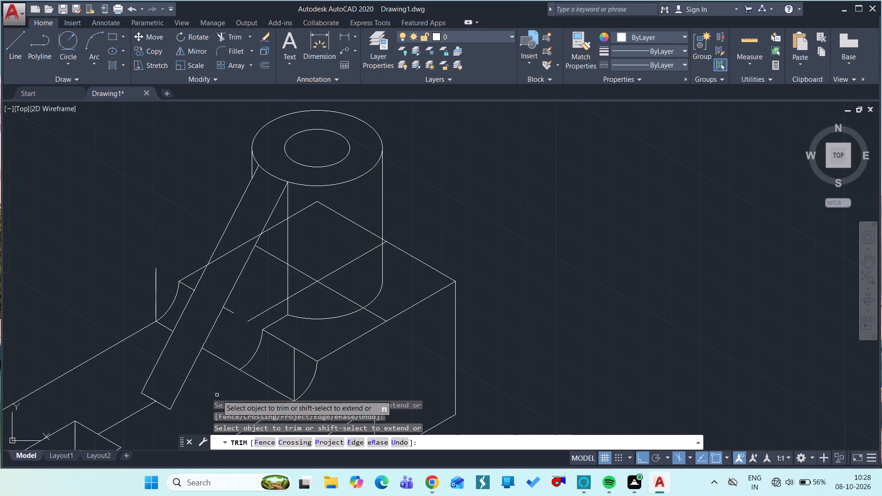
key("Escape")
Draw a 24-unit line at 30° from the rib's front lower corner to the lower end of the nearby fillet arc.
type("l")
key("space")
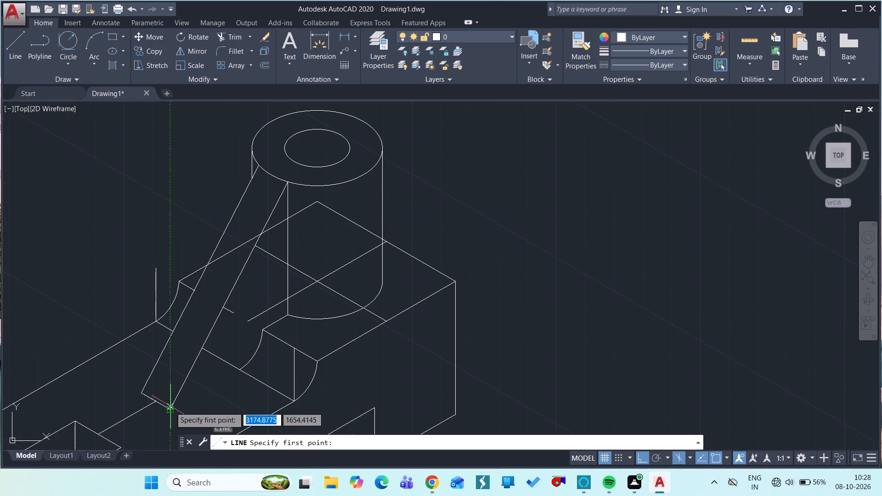
left_click_drag(170, 408, 230, 383)
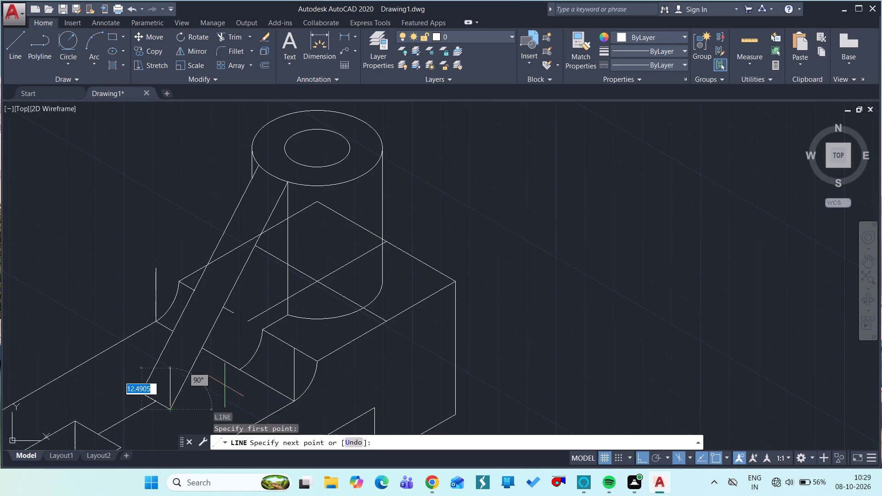
left_click_drag(230, 383, 238, 369)
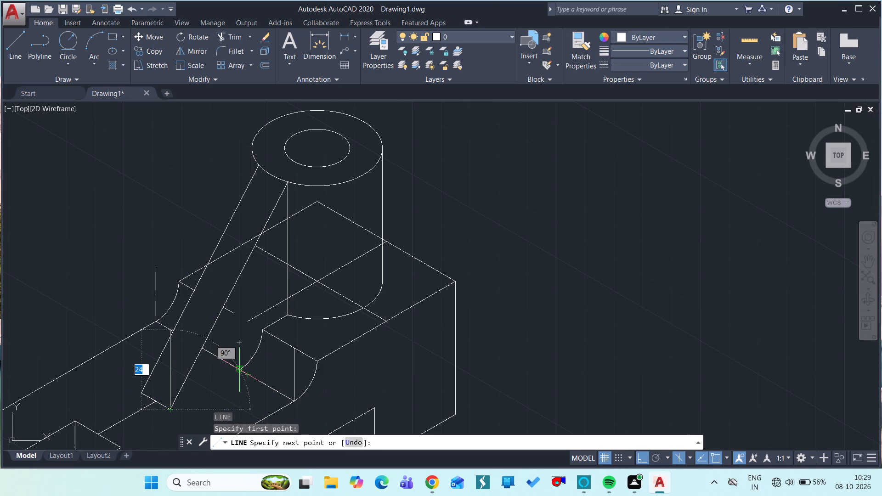
scroll(241, 369, "up", 5, "ctrl")
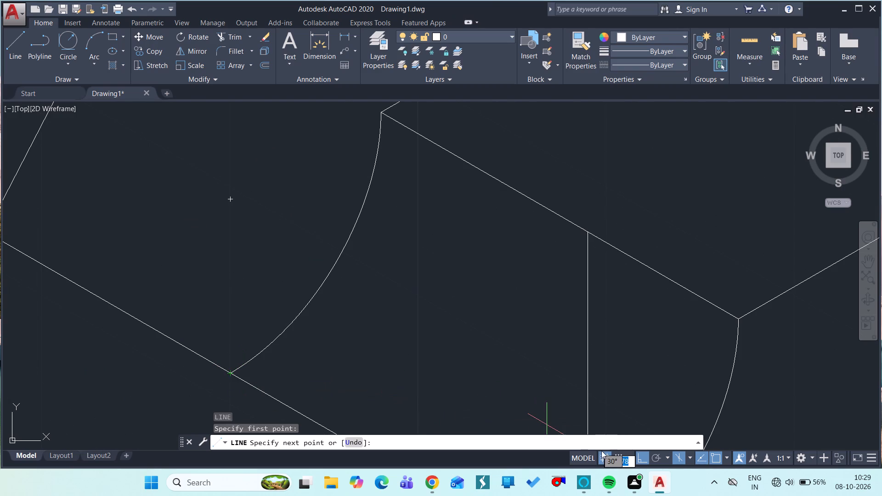
left_click(692, 457)
left_click(694, 445)
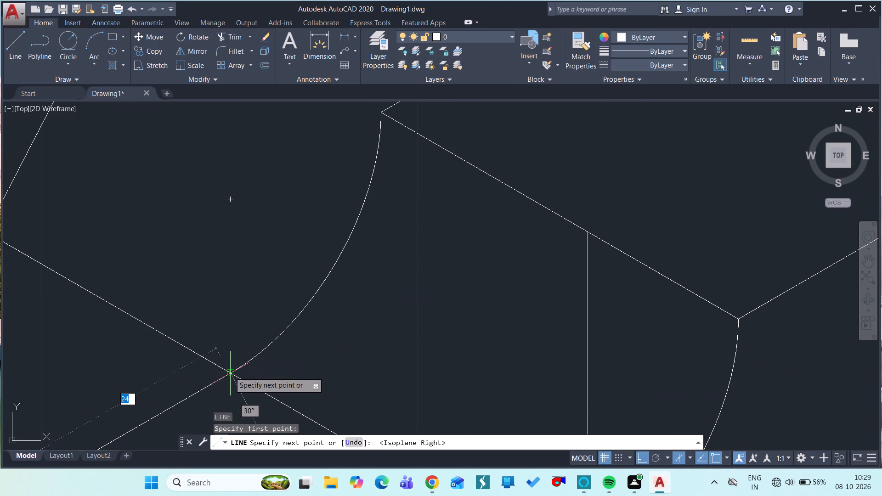
scroll(230, 372, "up", 4, "ctrl")
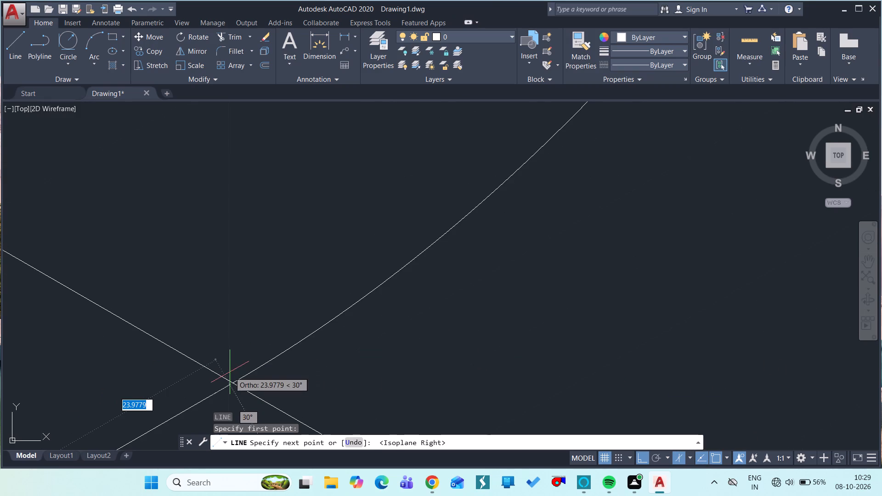
scroll(230, 372, "up", 5, "ctrl")
scroll(232, 378, "down", 4, "ctrl")
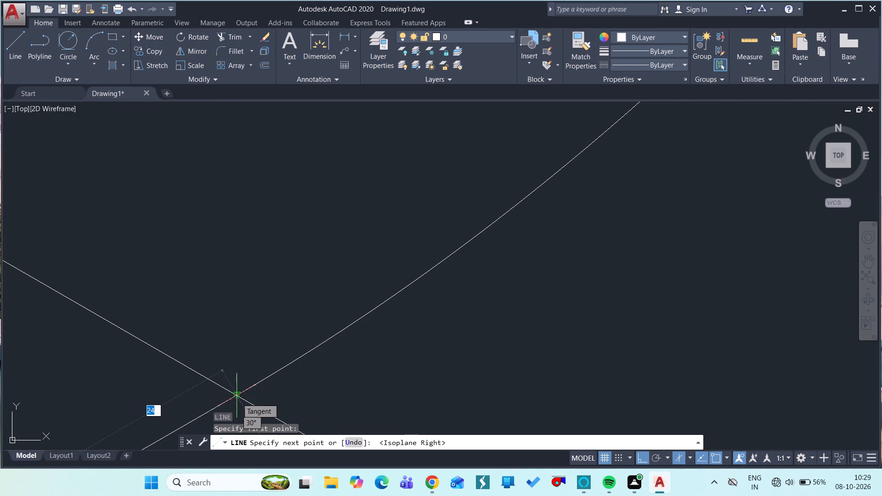
left_click(237, 398)
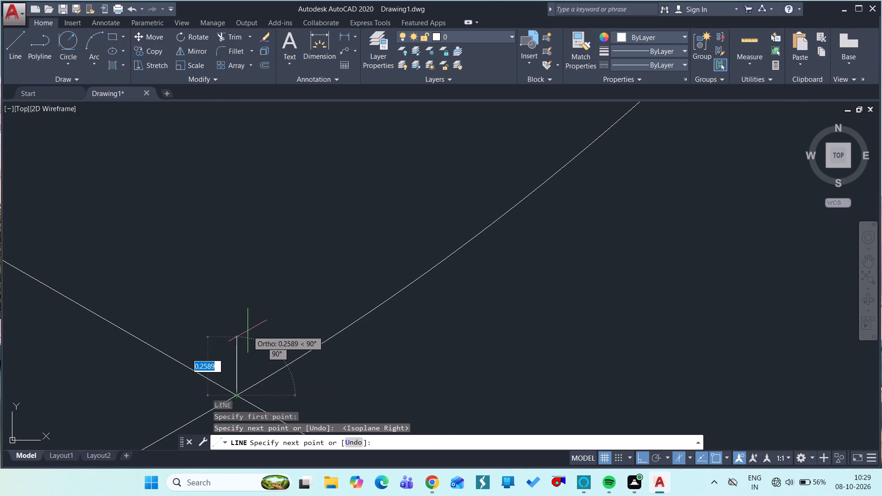
key("Escape")
Trim the step's lower edge between the rib and the fillet arc, and the construction line's end extending past the cylinder's vertical side.
scroll(248, 331, "down", 6, "ctrl")
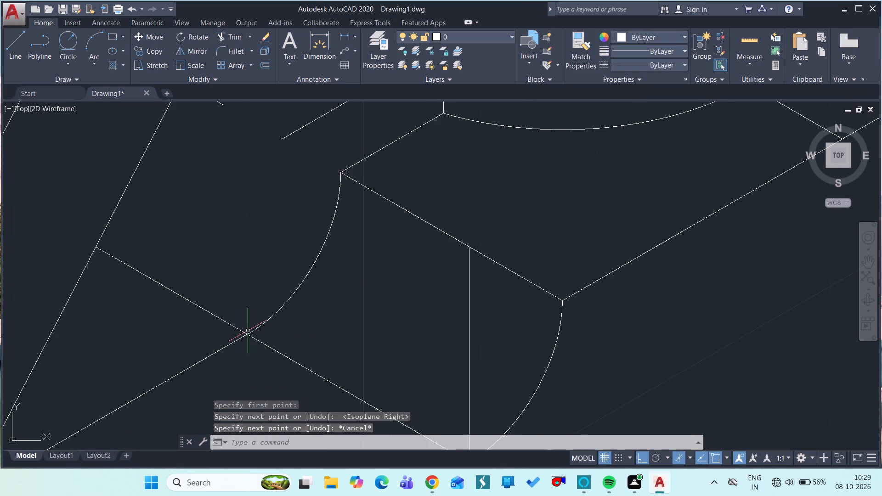
scroll(248, 331, "down", 3, "ctrl")
type("tr")
key("space")
key("space")
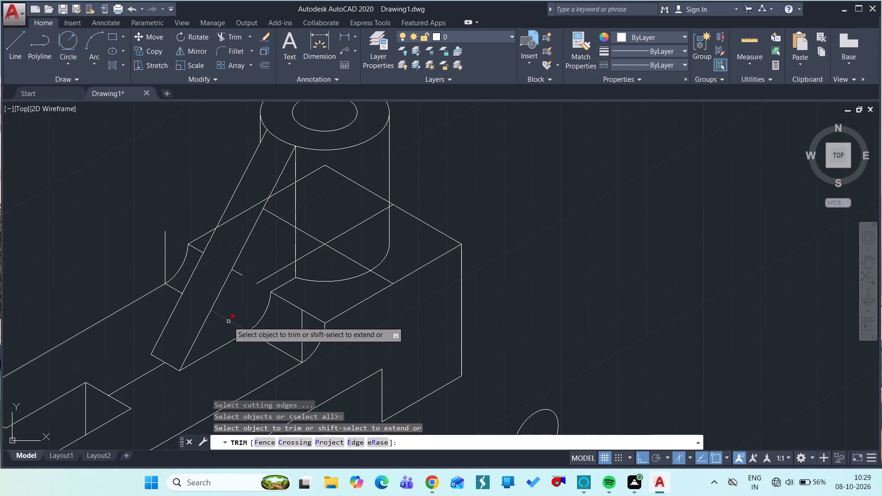
left_click(228, 321)
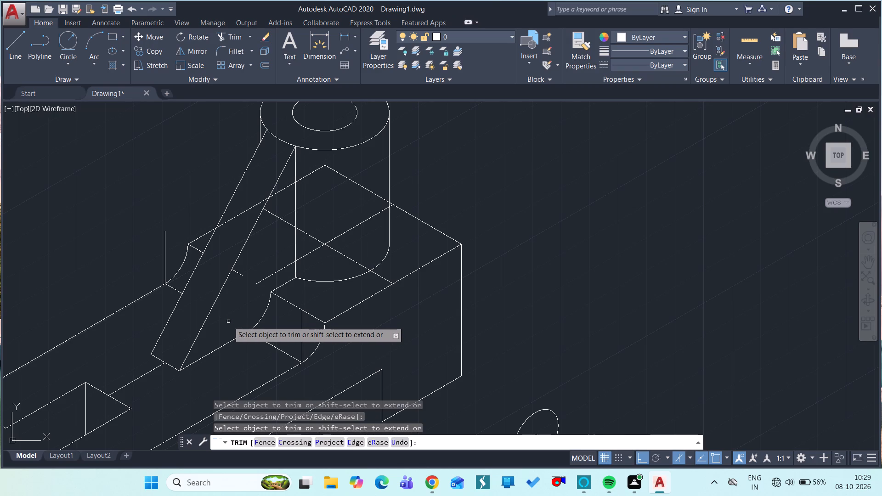
left_click(270, 275)
key("Escape")
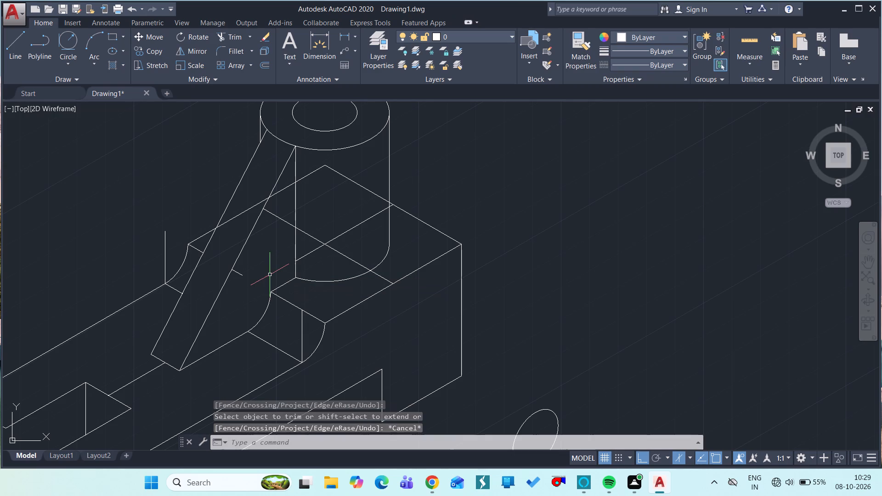
Erase the two crossing construction lines at the cylinder's base, the short stub beside the rib, and the vertical lines at both fillet arcs.
left_click_drag(310, 252, 310, 238)
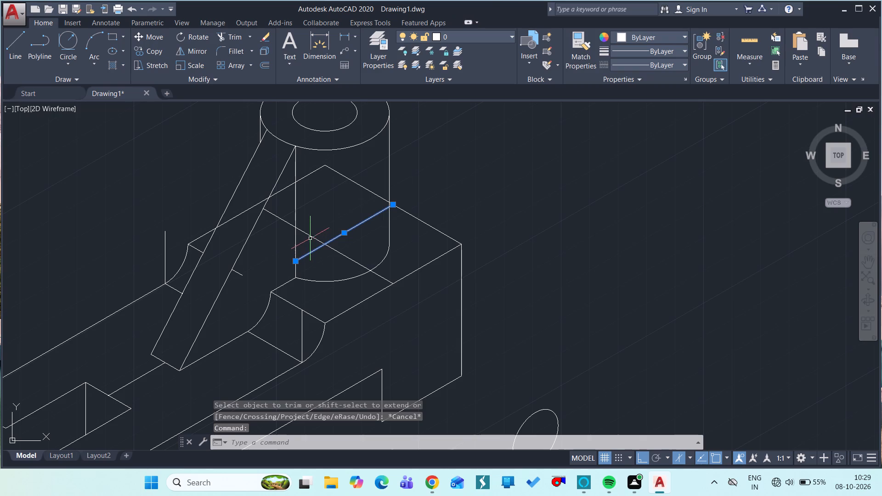
left_click_drag(310, 238, 310, 234)
left_click(310, 234)
left_click(236, 272)
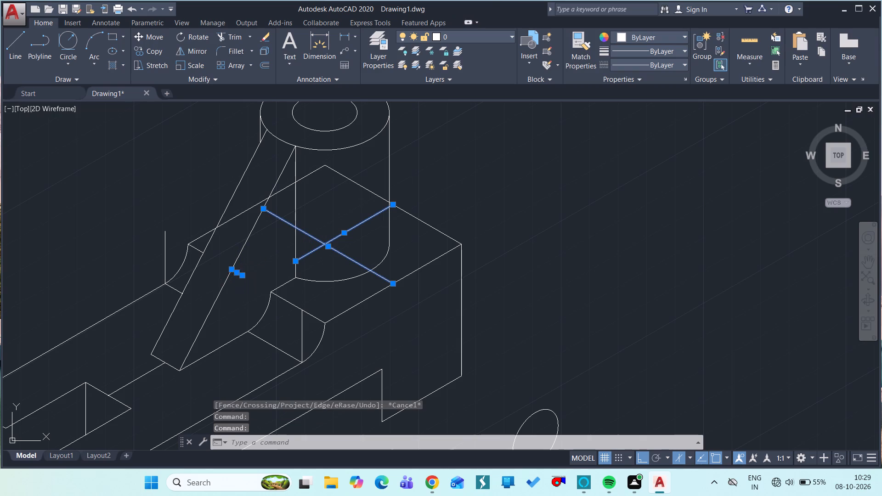
left_click(302, 333)
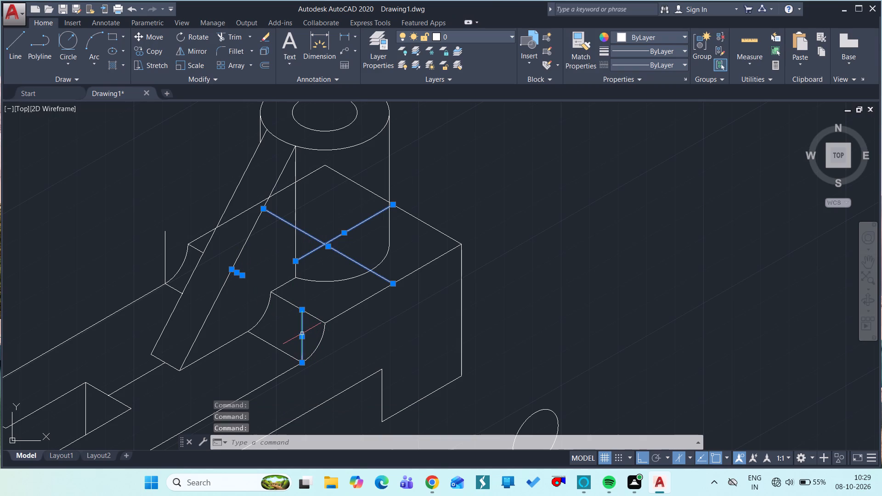
left_click(165, 244)
type("e")
key("space")
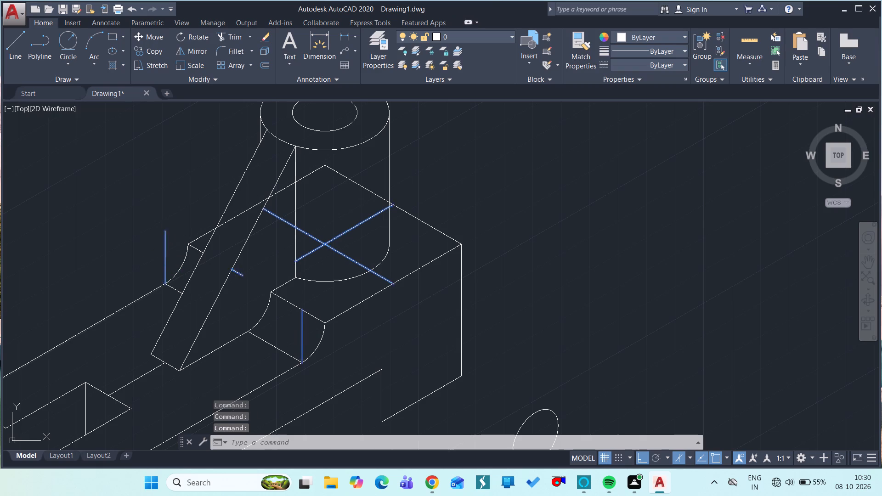
Erase the leftover short vertical segment inside the front fillet arc.
left_click(304, 341)
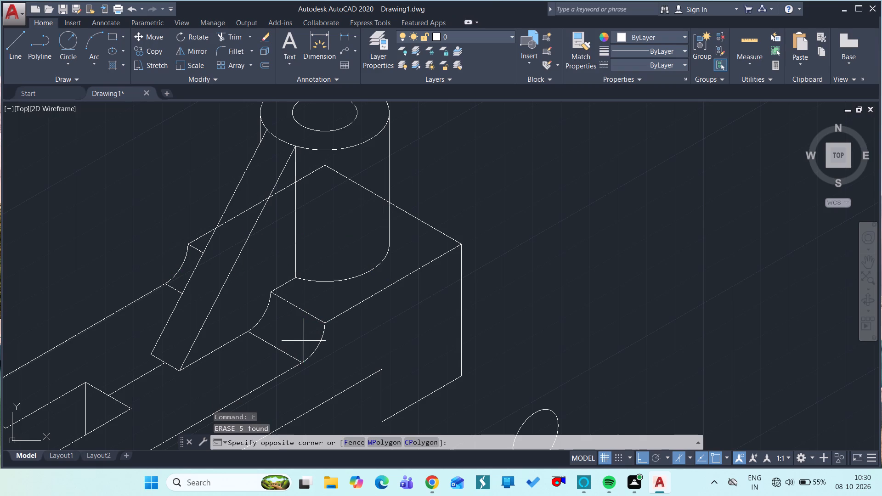
left_click(303, 341)
left_click(303, 341)
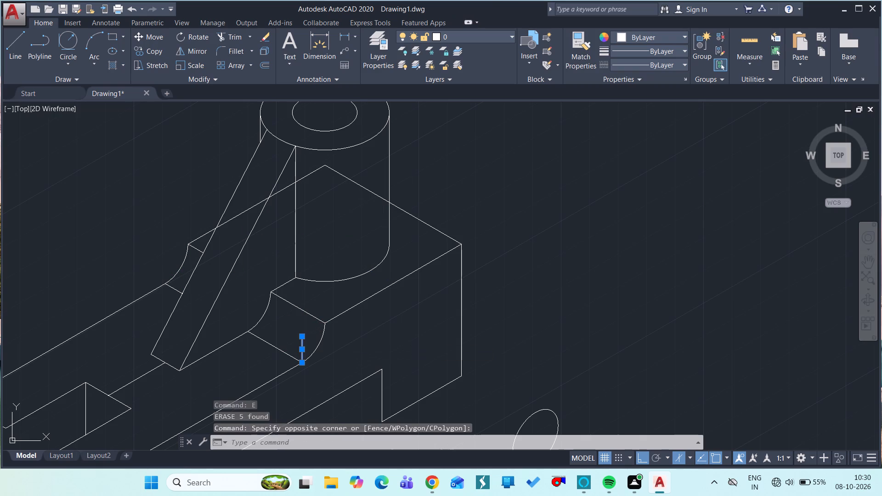
type("e")
key("space")
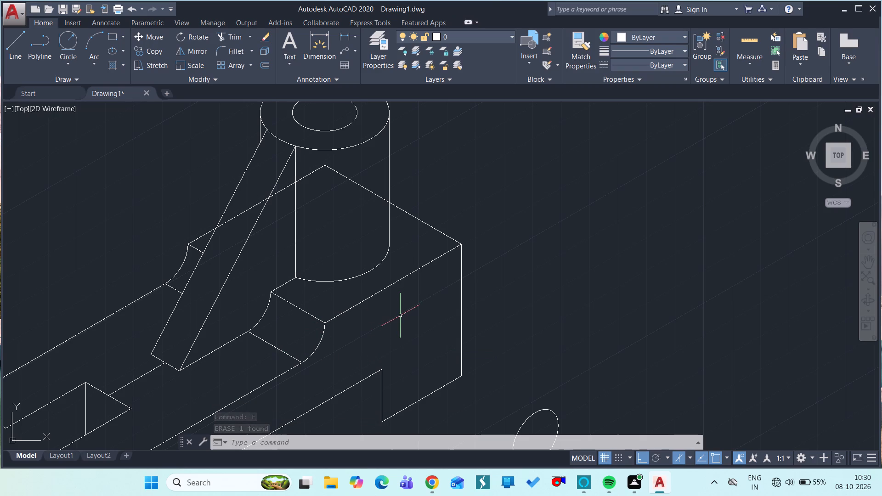
Erase the 30° construction segment between the base slot and the foot of the rib.
scroll(403, 326, "down", 2, "ctrl")
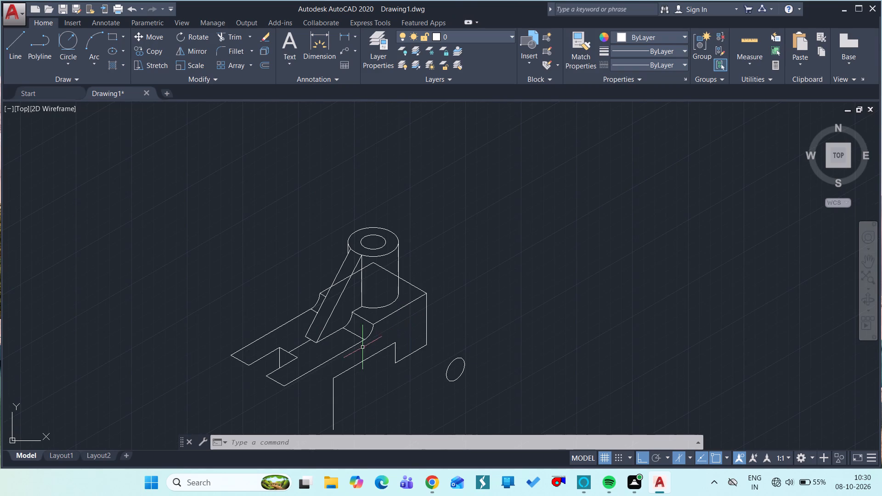
left_click(302, 343)
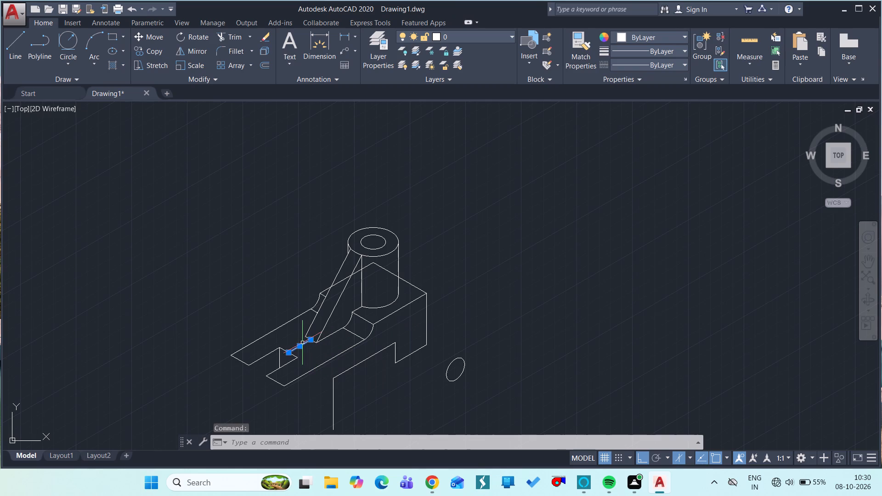
type("e")
key("space")
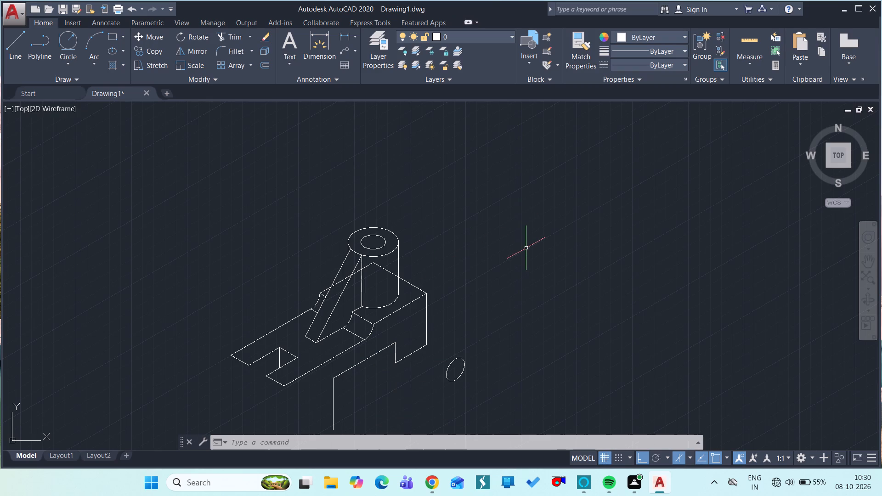
Draw a circle of radius 8 in the empty space beside the bracket.
key("c")
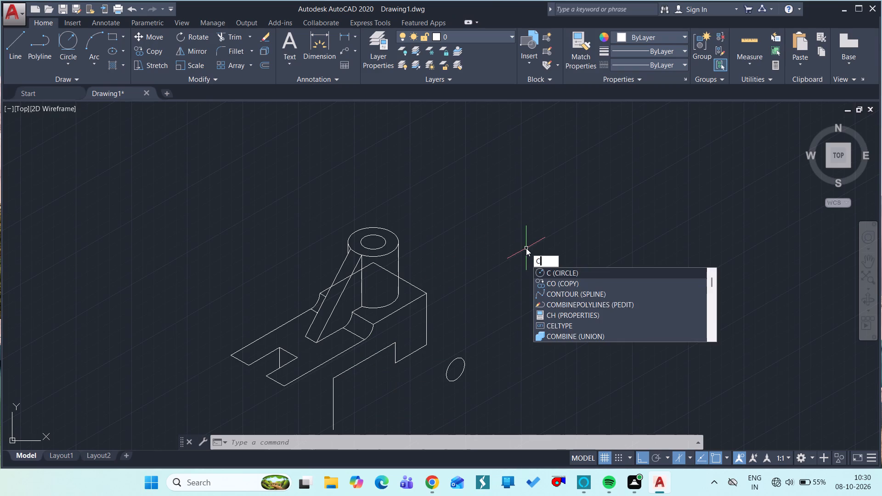
key("space")
left_click_drag(518, 238, 551, 234)
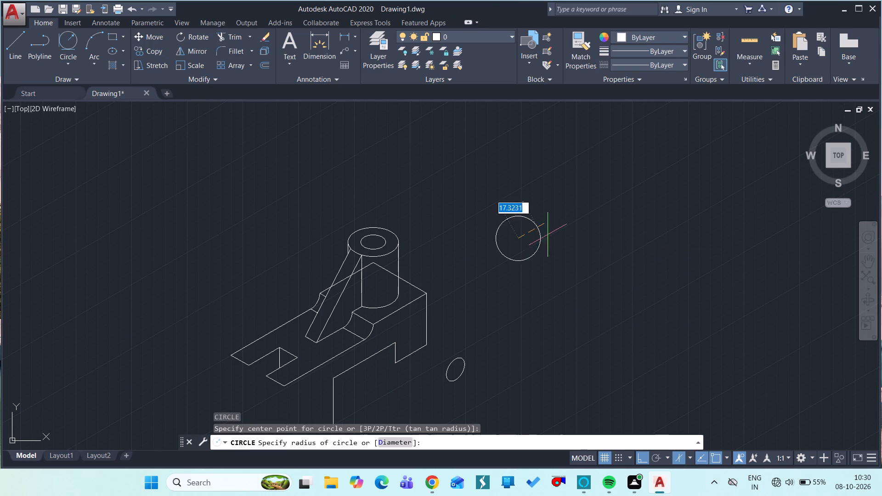
left_click_drag(551, 234, 559, 232)
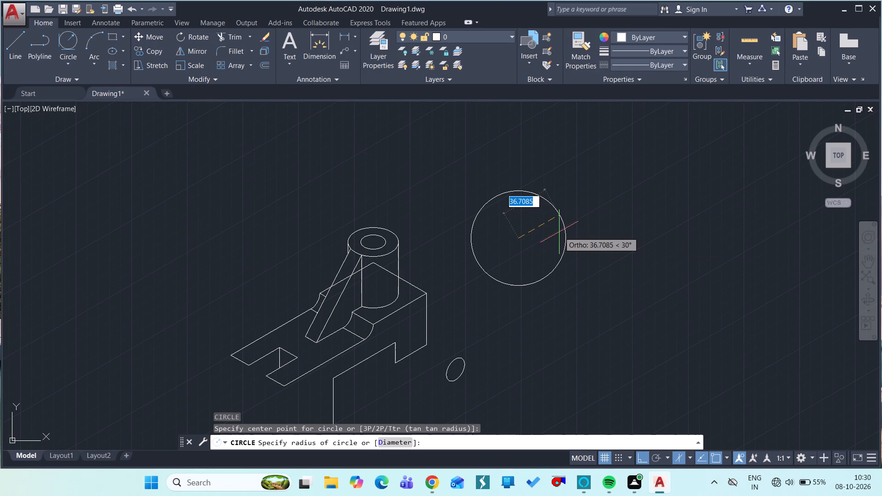
type("8")
key("space")
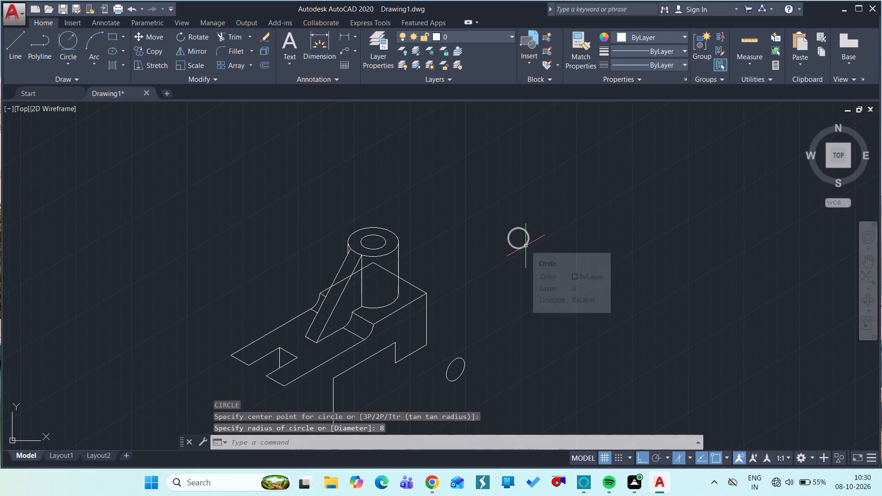
Copy the radius 8 circle from its centre to the upper corner where the bracket's lower 30° edge meets the short vertical edge.
type("co")
key("space")
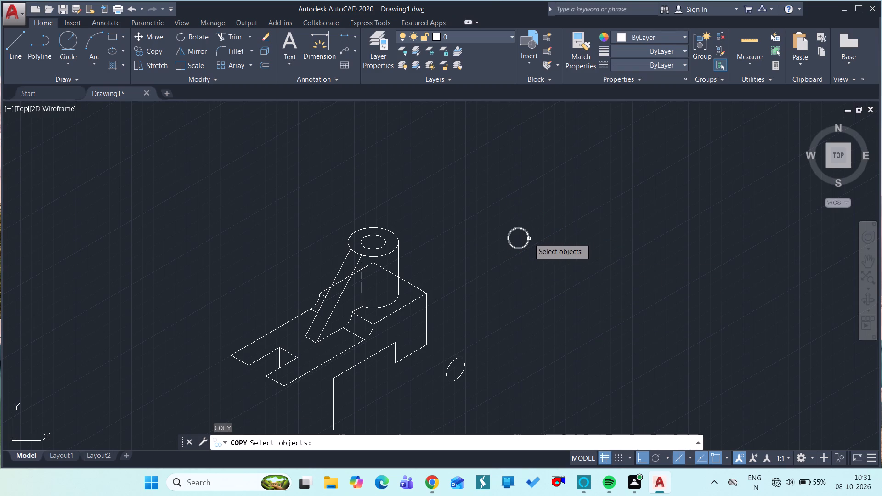
left_click(529, 239)
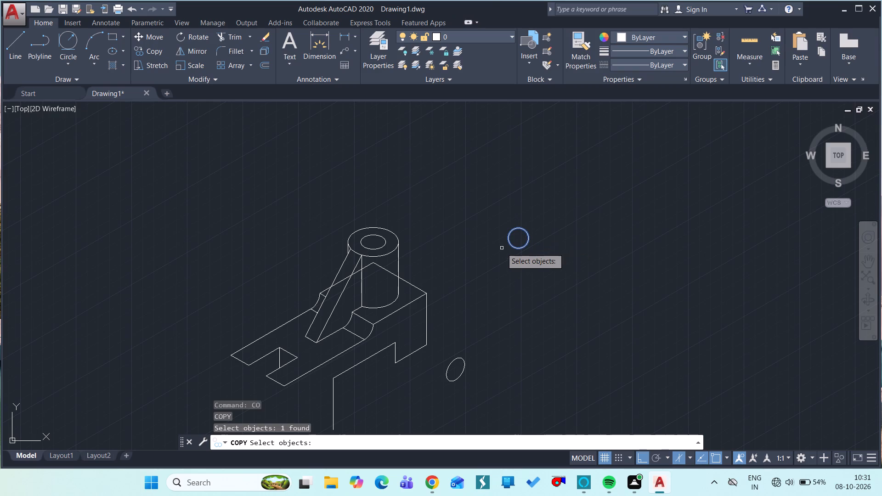
key("space")
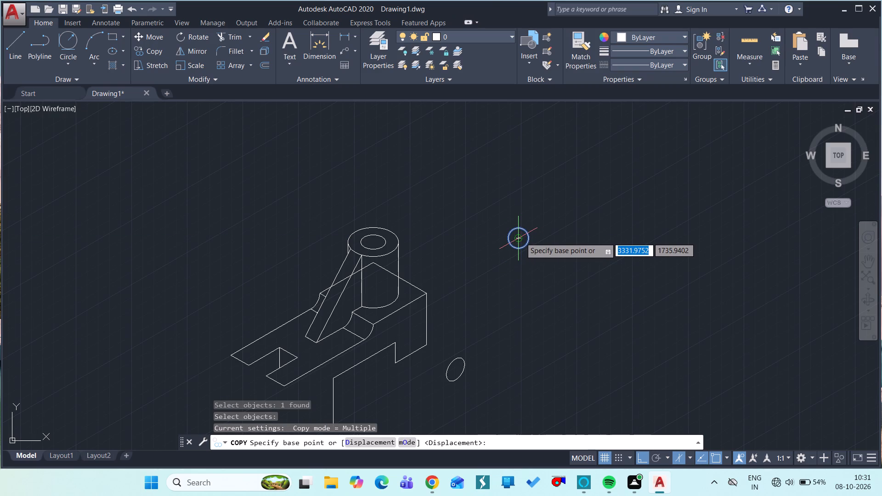
left_click(520, 237)
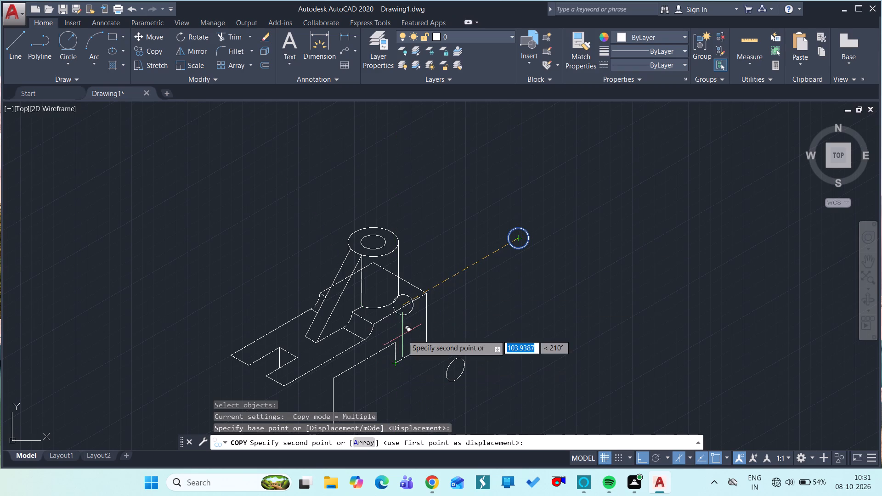
scroll(402, 335, "up", 3, "ctrl")
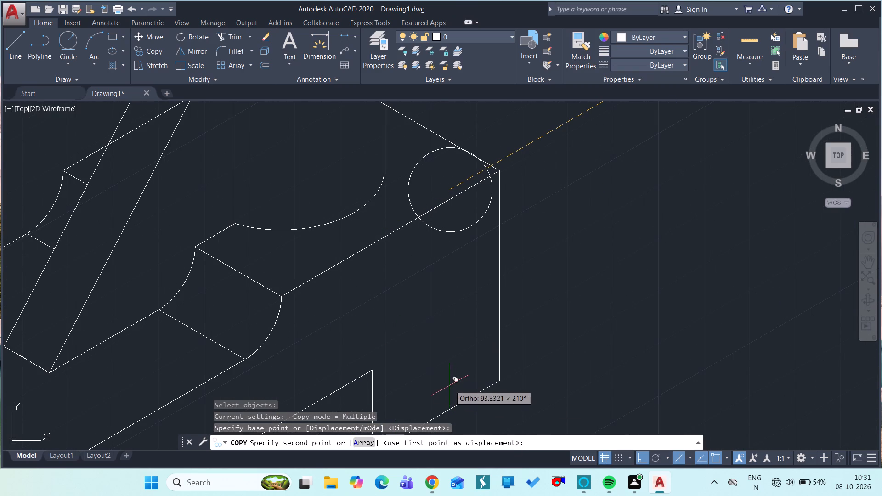
left_click(371, 372)
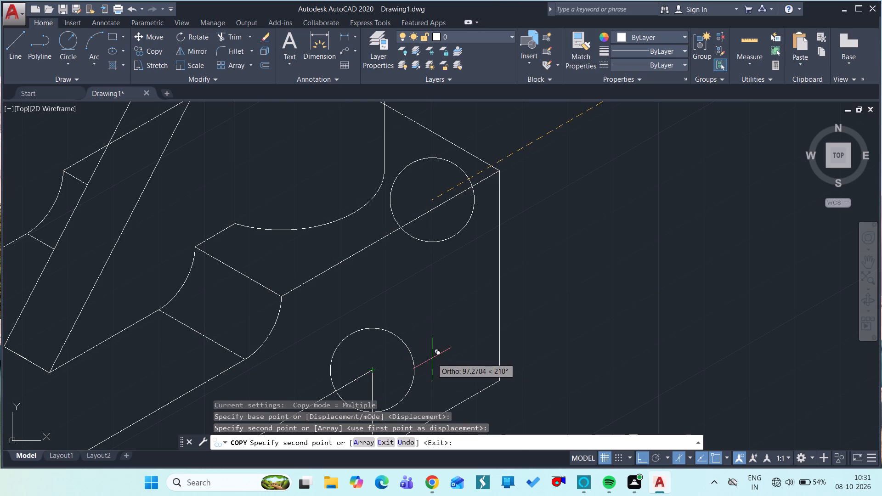
key("Escape")
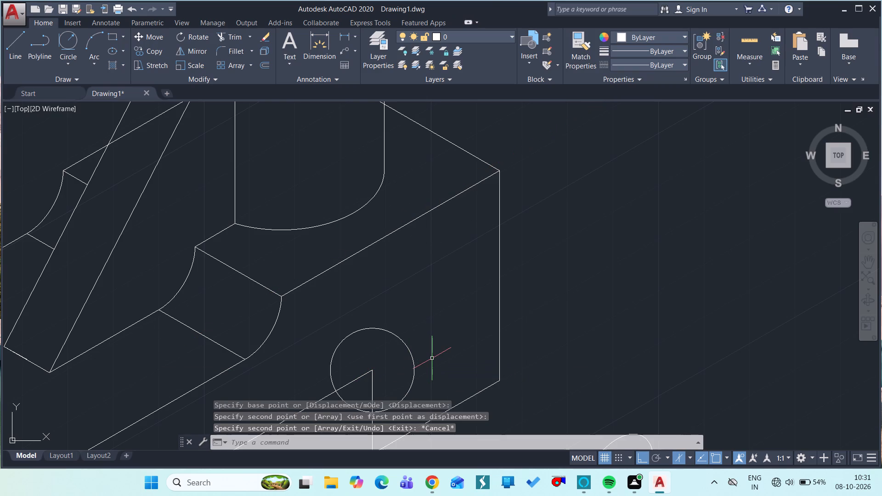
Trim the copied circle to leave only the arc between the lower 30° edge and the short vertical edge.
scroll(436, 238, "down", 3, "ctrl")
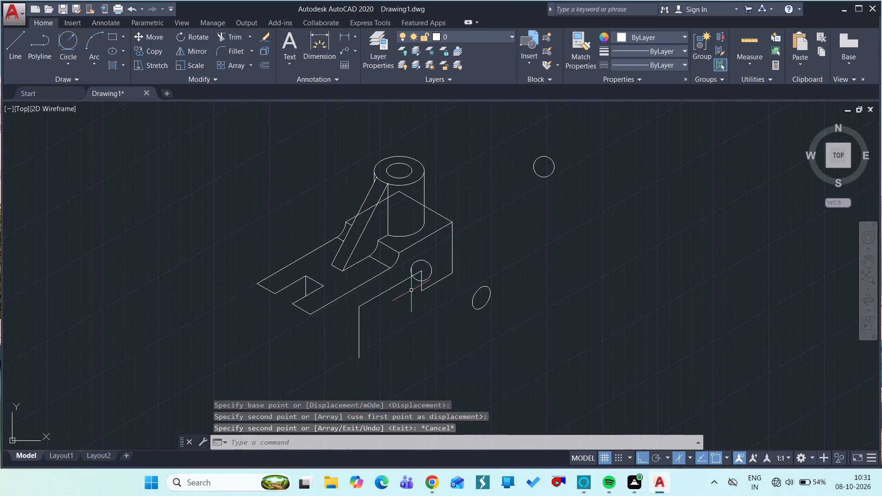
scroll(411, 291, "up", 3, "ctrl")
scroll(435, 254, "up", 2, "ctrl")
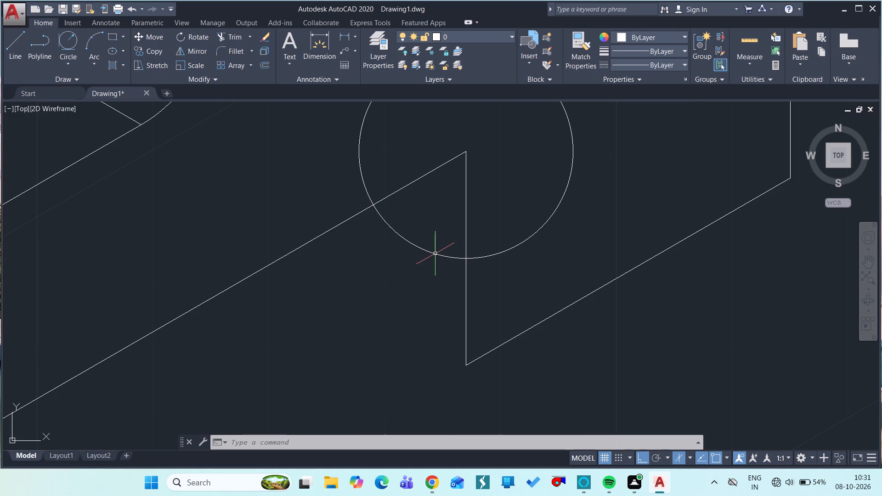
type("tr")
key("space")
key("space")
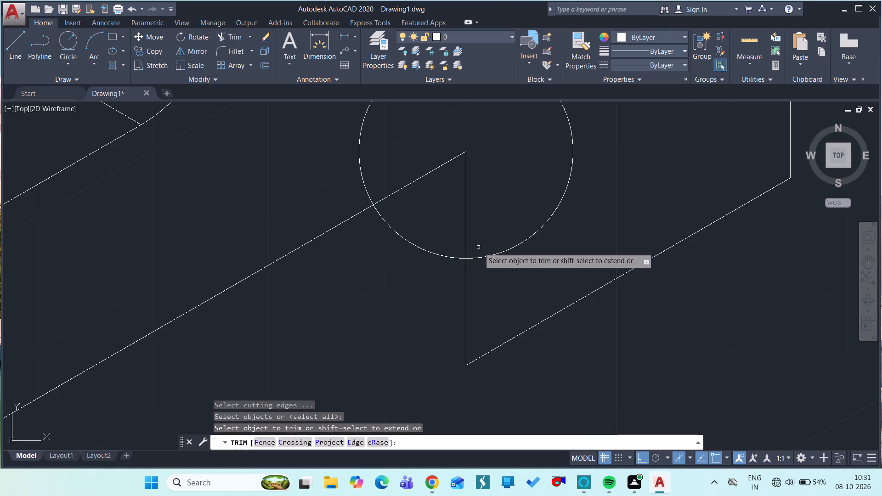
left_click(489, 257)
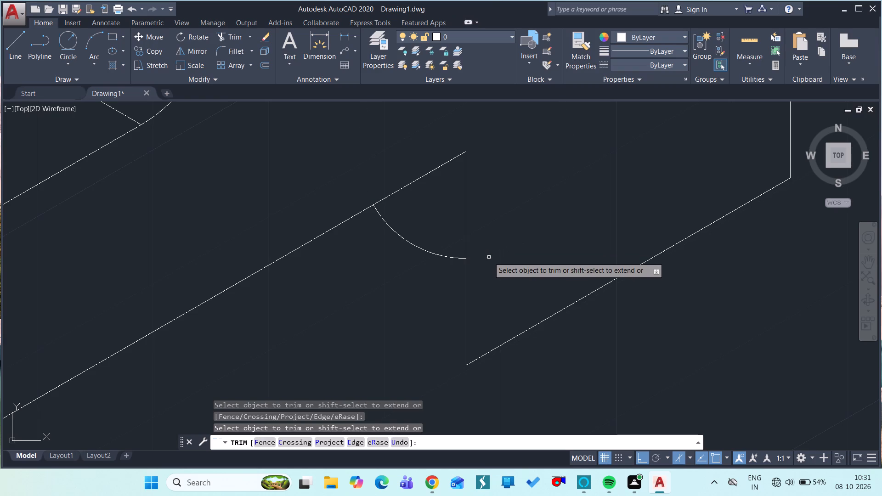
key("Escape")
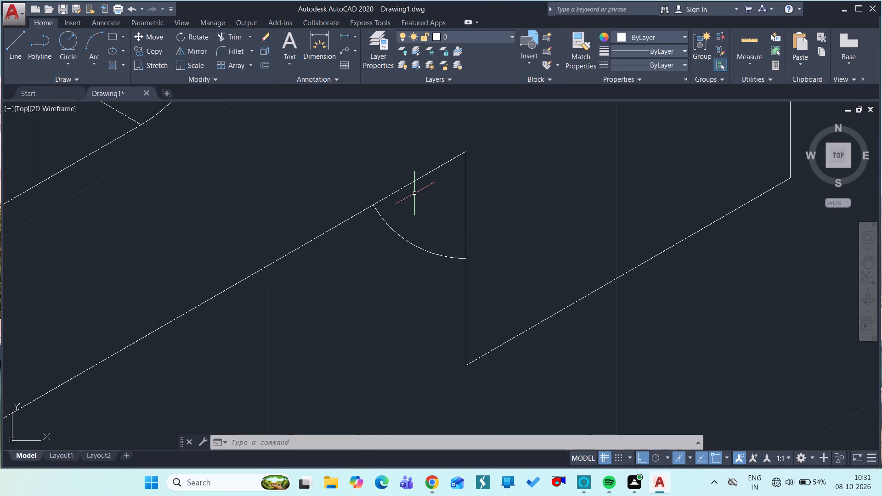
Mirror the trimmed circle arc about the line through its two endpoints, keeping the source arc.
type("mi")
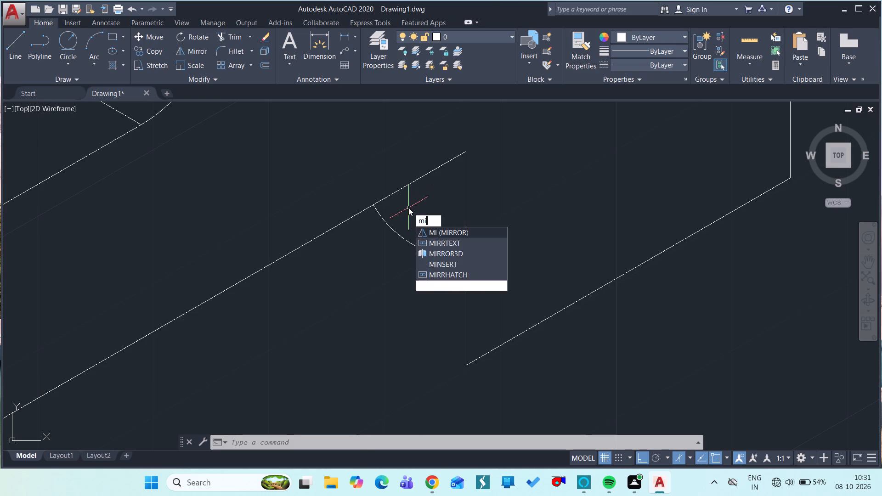
key("space")
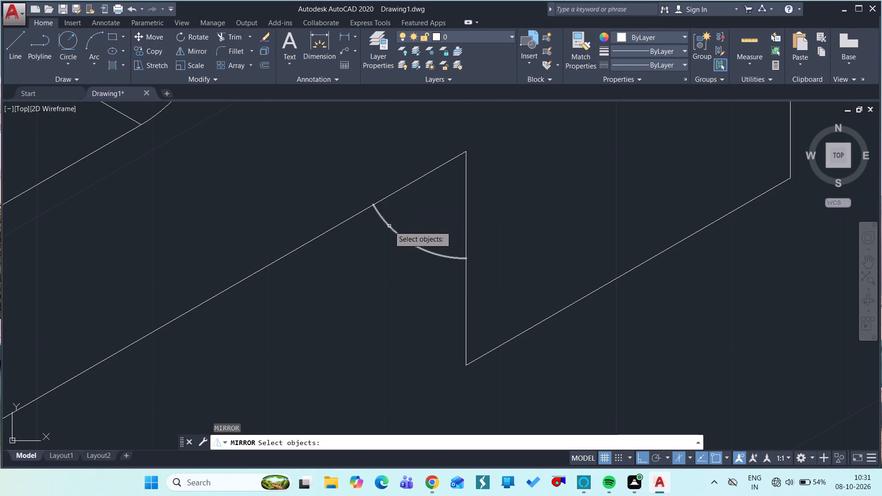
left_click(389, 226)
key("space")
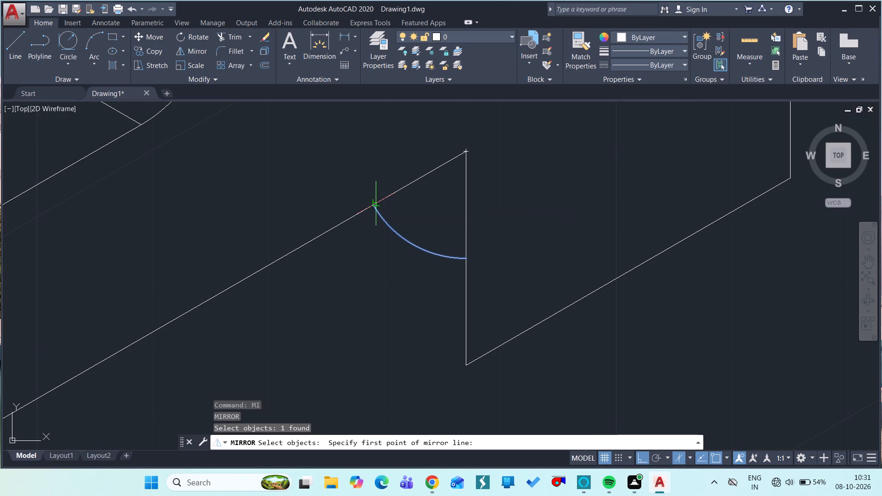
scroll(378, 204, "up", 2, "ctrl")
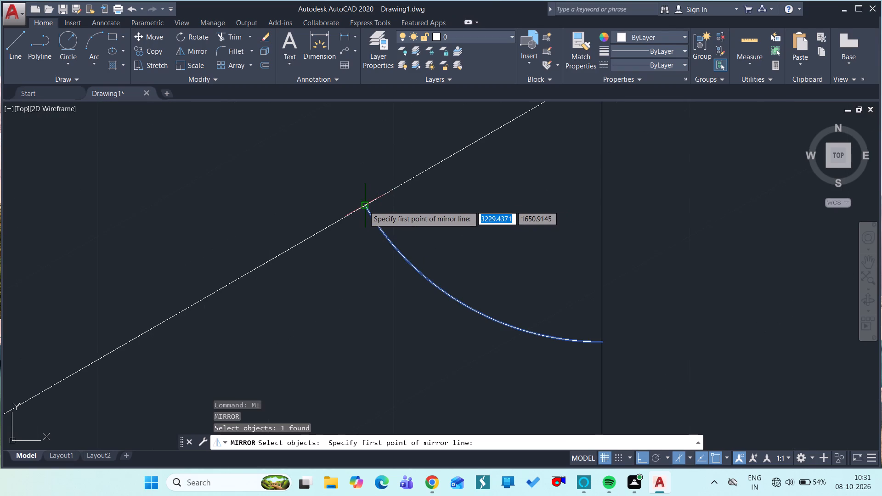
left_click(364, 206)
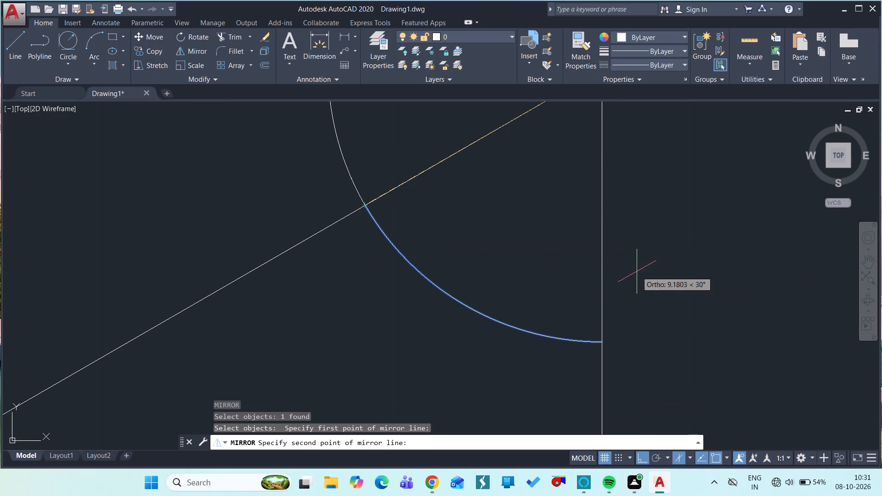
left_click(598, 343)
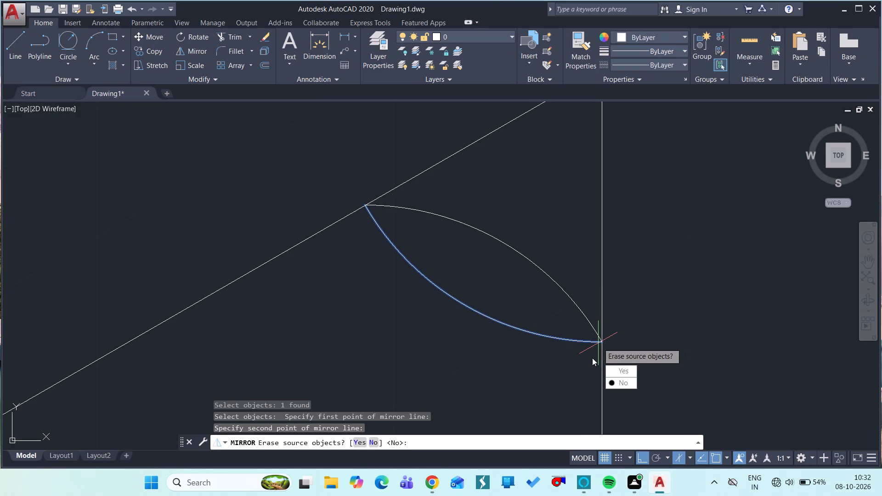
key("space")
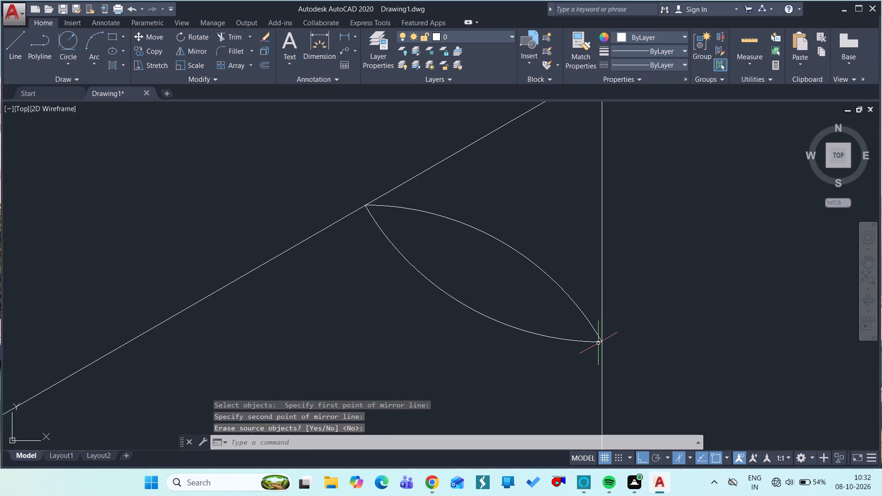
Copy the spare isometric ellipse from its centre to the corner of the lower 30° edge and the short vertical edge.
scroll(563, 148, "down", 3, "ctrl")
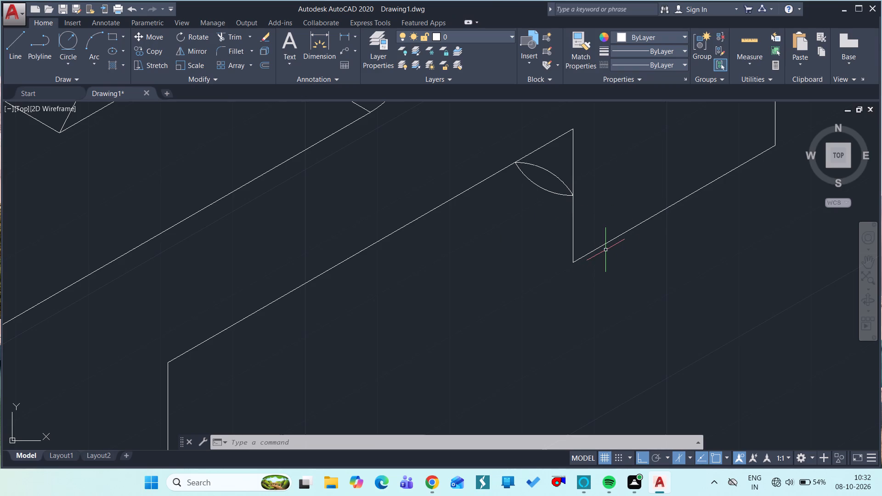
scroll(653, 219, "left", 1)
scroll(653, 219, "right", 1)
scroll(653, 219, "down", 2, "ctrl")
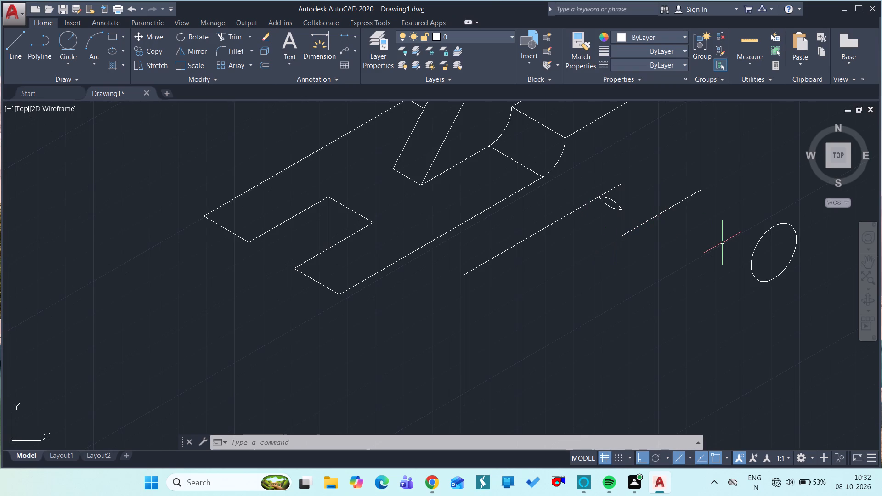
key("c")
type("o")
key("space")
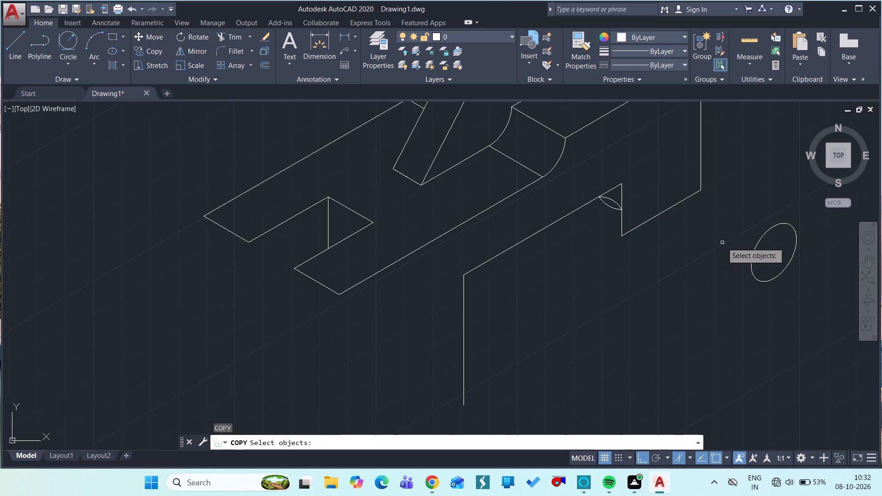
left_click(758, 240)
key("space")
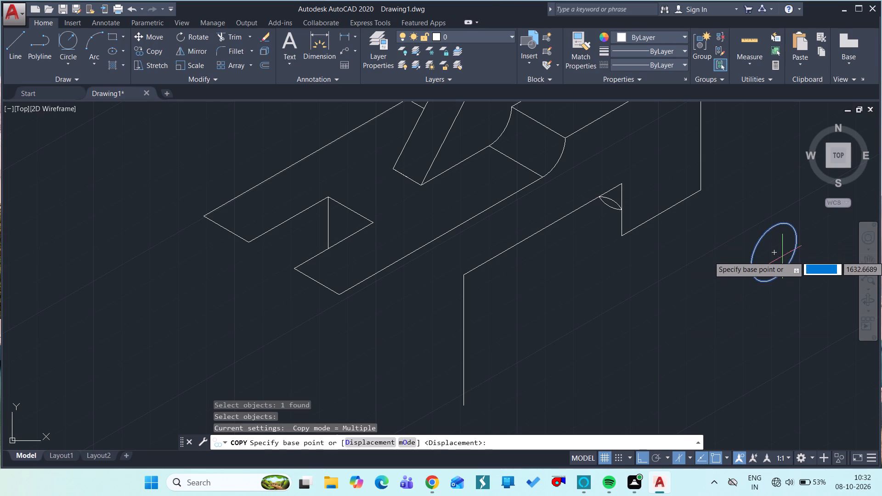
left_click(776, 251)
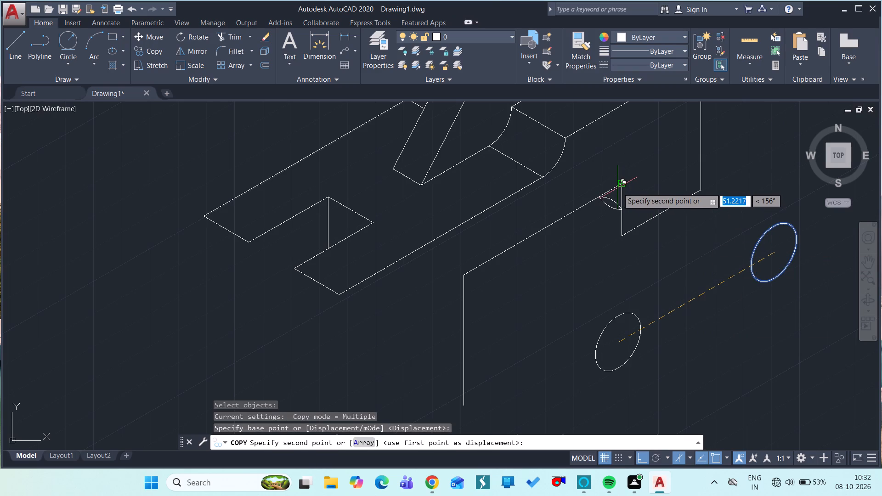
scroll(618, 188, "up", 5, "ctrl")
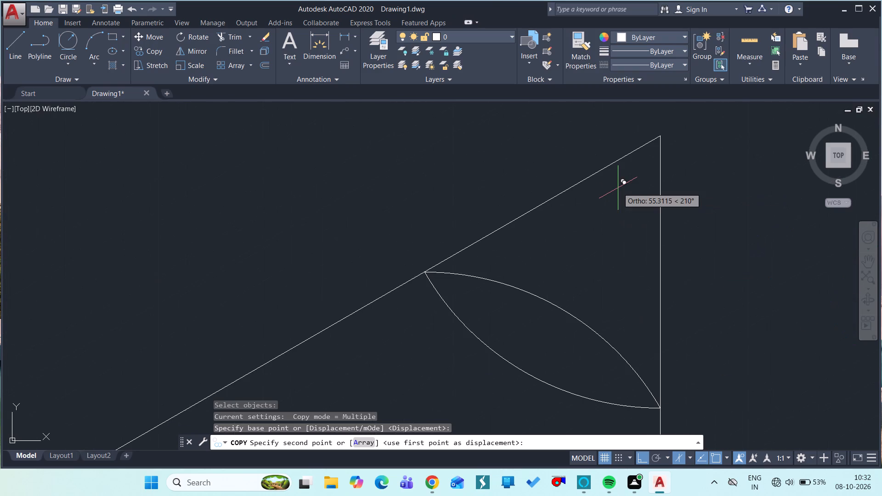
left_click(660, 130)
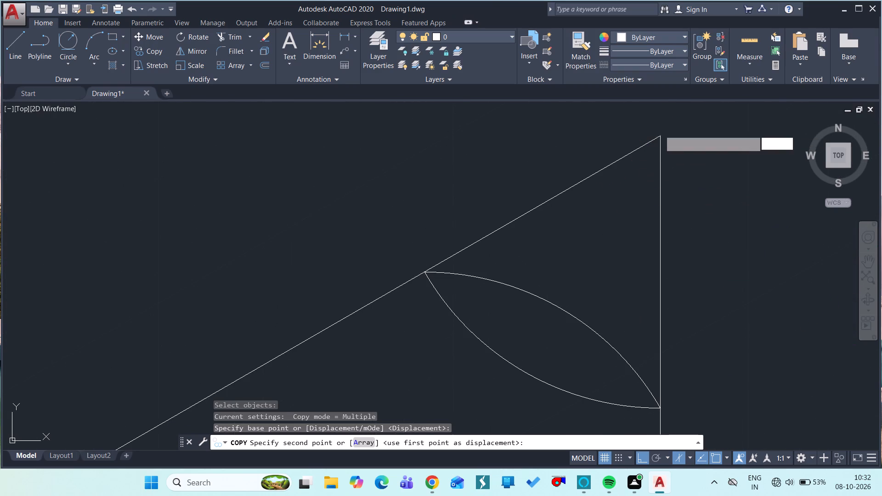
scroll(642, 175, "down", 3, "ctrl")
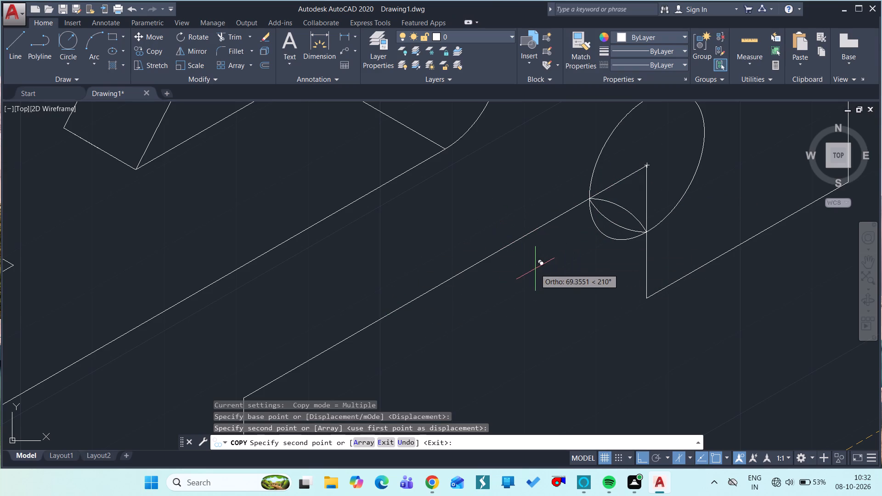
key("Escape")
Trim the copied ellipse to leave only the arc below the corner, between the 30° edge and the short vertical edge.
type("tr")
key("space")
key("space")
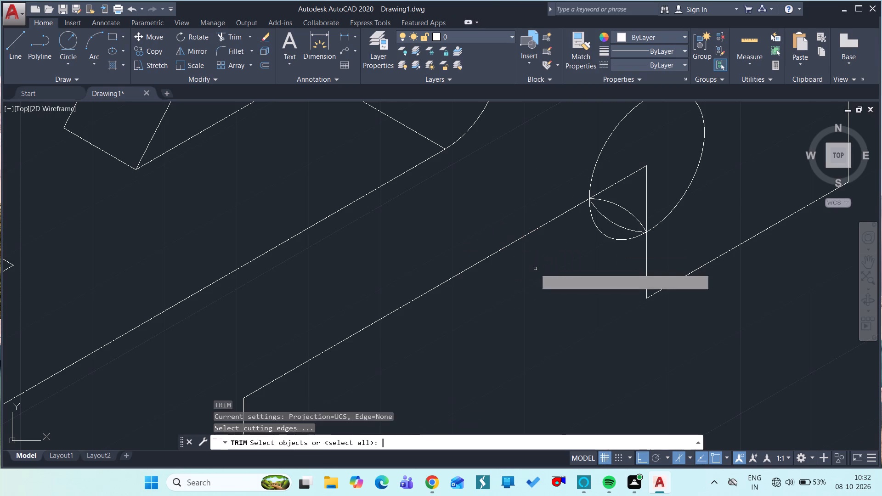
left_click(594, 170)
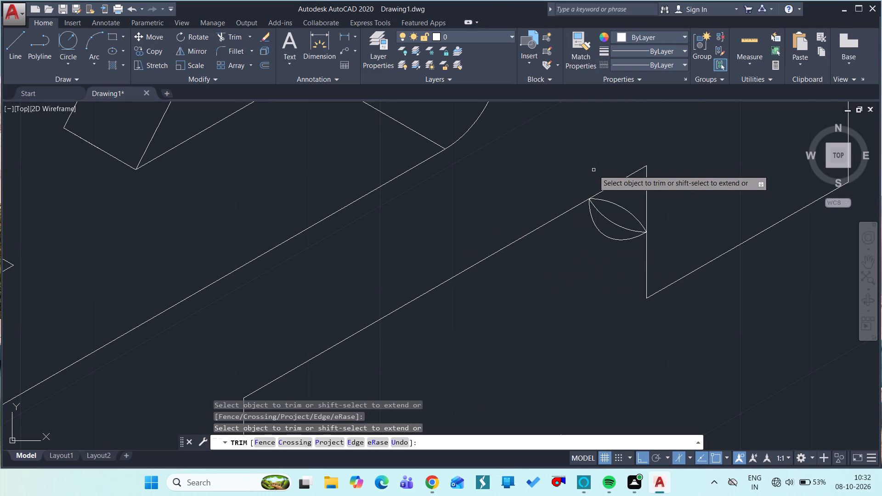
key("Escape")
Mirror the trimmed ellipse arc about the line through its two endpoints, keeping the source arc.
type("mi")
key("space")
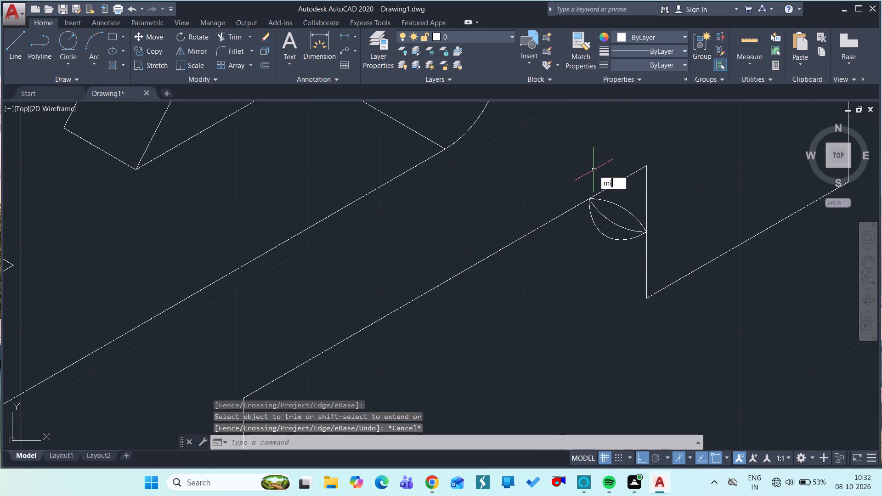
left_click(593, 219)
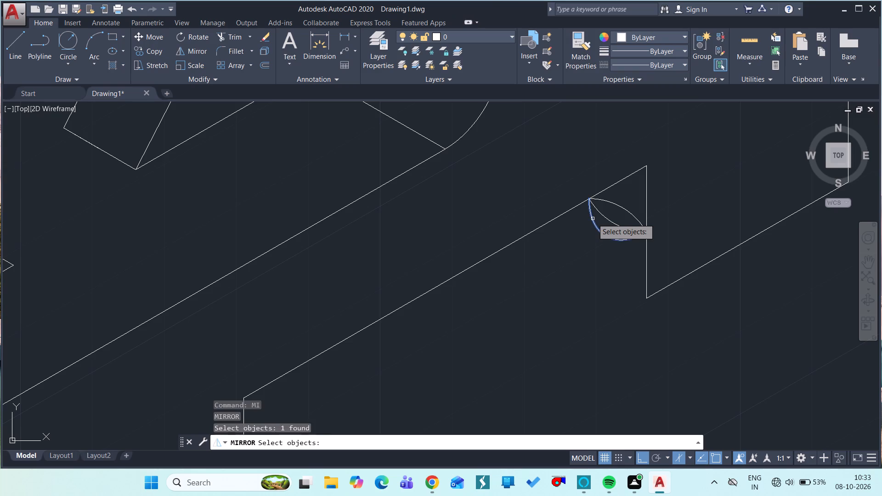
key("space")
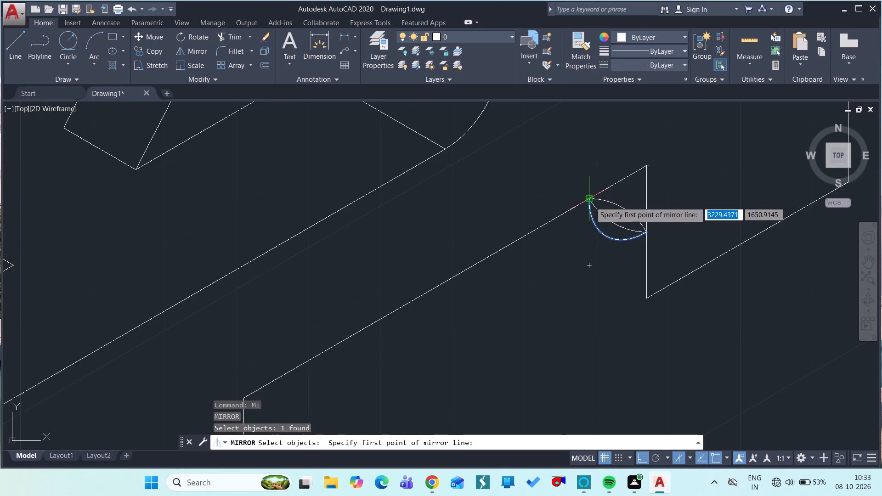
scroll(590, 202, "up", 5, "ctrl")
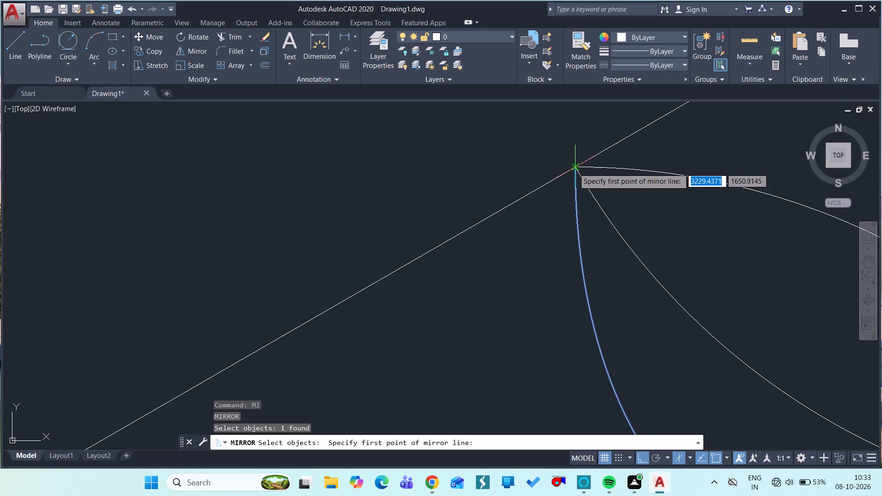
scroll(574, 168, "up", 3, "ctrl")
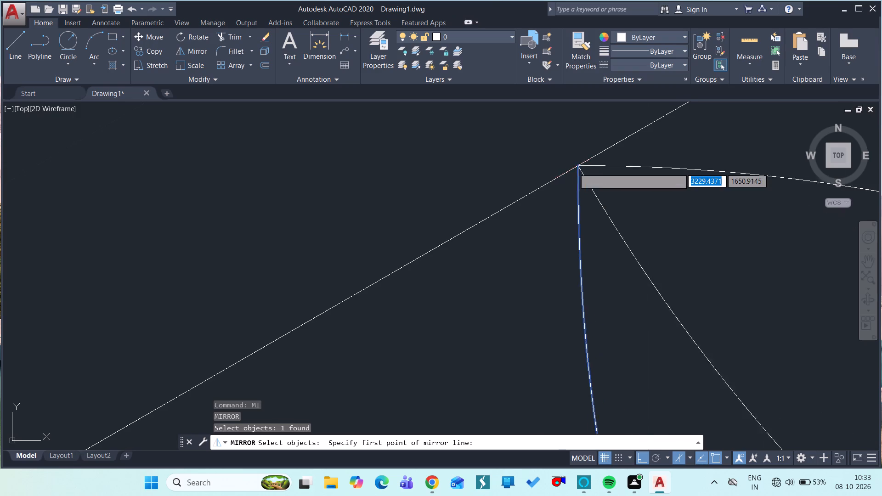
scroll(574, 168, "up", 3, "ctrl")
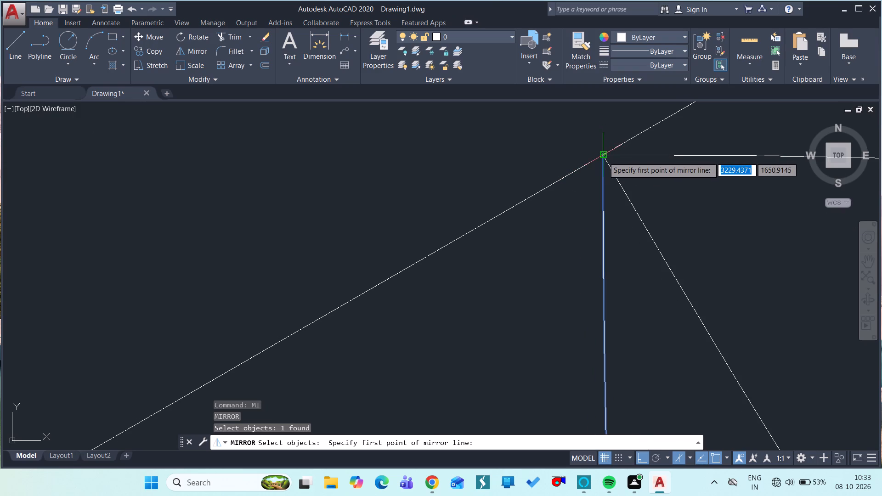
left_click_drag(604, 157, 701, 212)
scroll(701, 212, "down", 2, "ctrl")
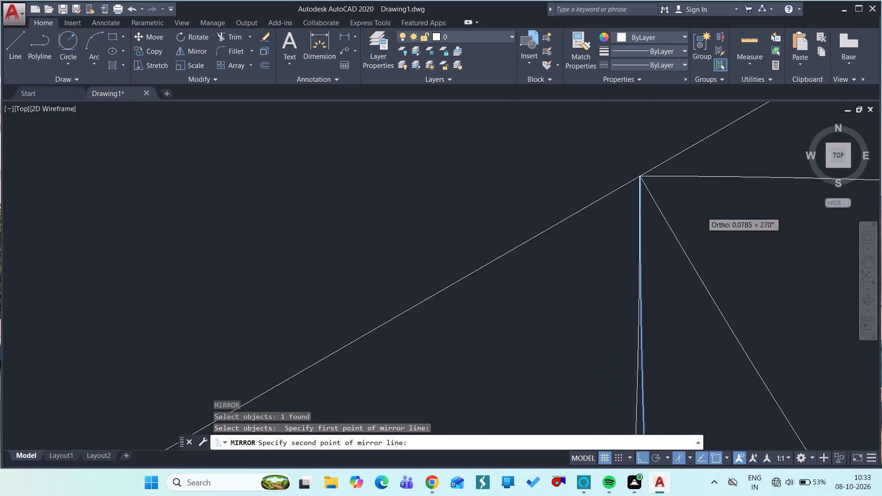
scroll(701, 212, "down", 8, "ctrl")
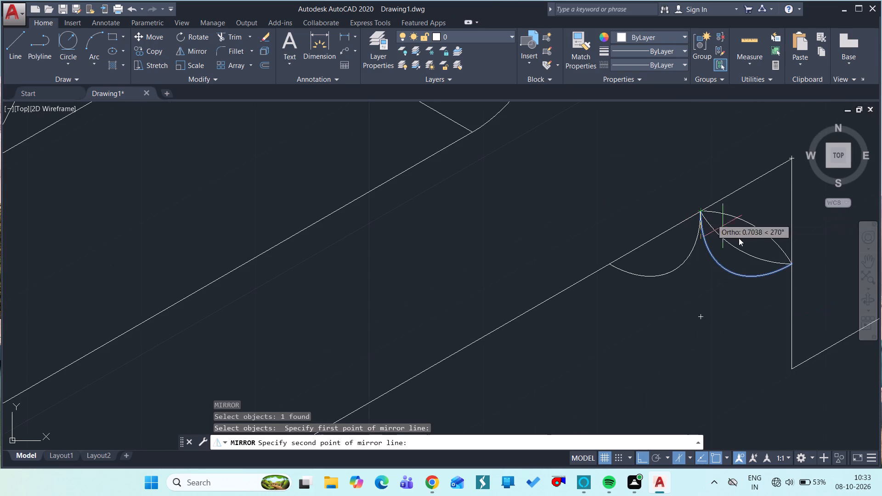
scroll(796, 256, "up", 4, "ctrl")
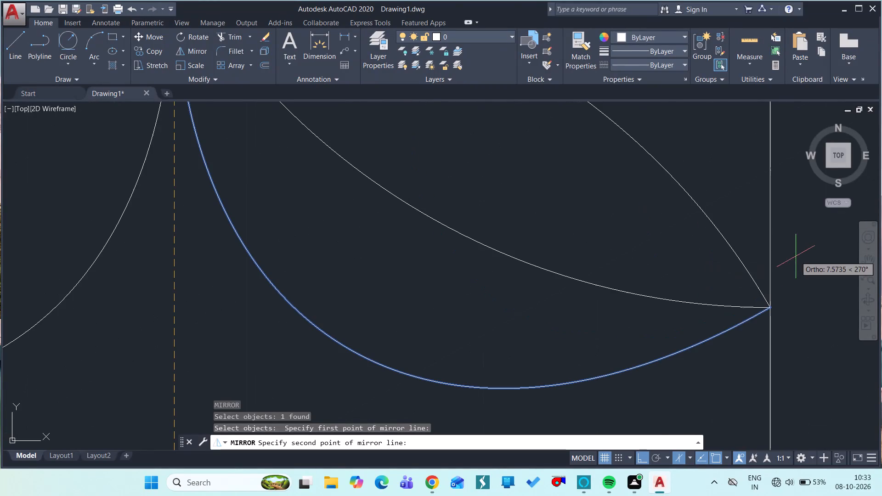
left_click(771, 307)
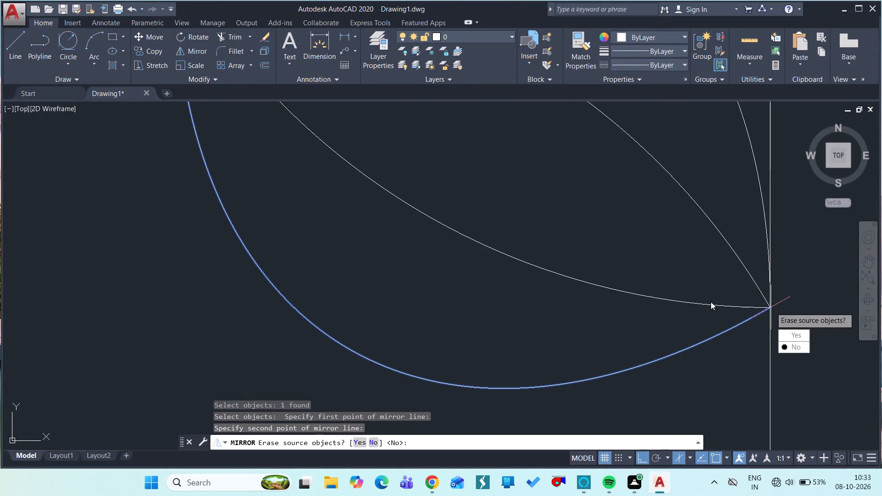
key("space")
scroll(769, 304, "down", 3, "ctrl")
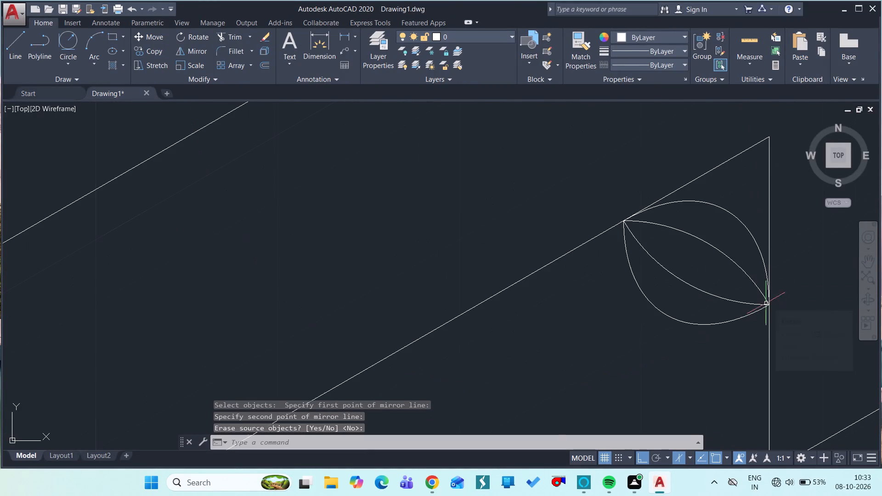
Erase the three leftover construction arcs below the new rounded corner, keeping only the outermost mirrored arc.
left_click_drag(718, 219, 618, 338)
left_click(618, 338)
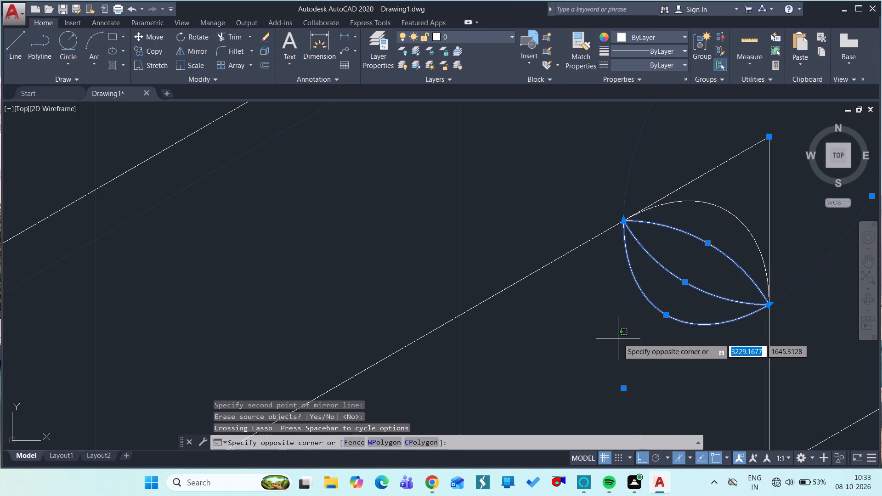
type("e")
key("space")
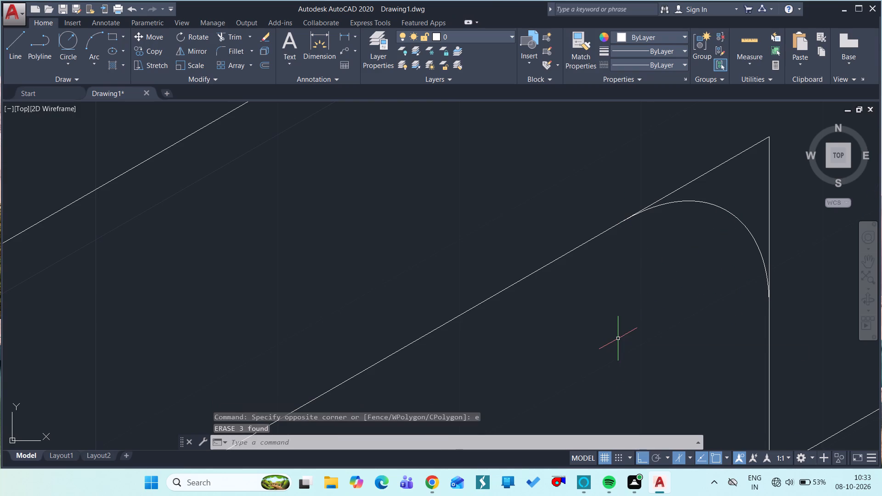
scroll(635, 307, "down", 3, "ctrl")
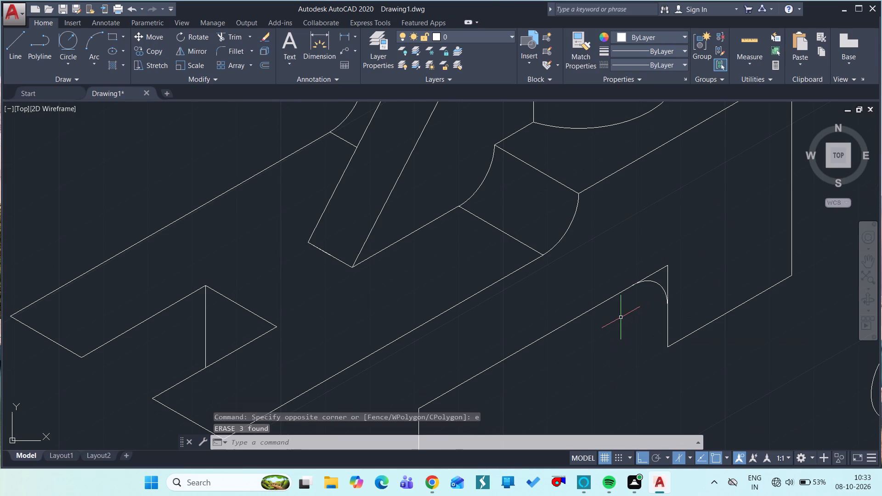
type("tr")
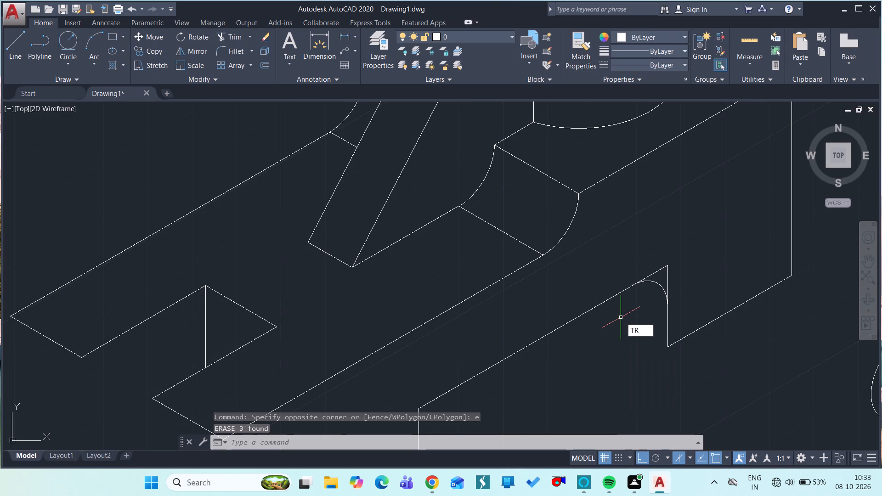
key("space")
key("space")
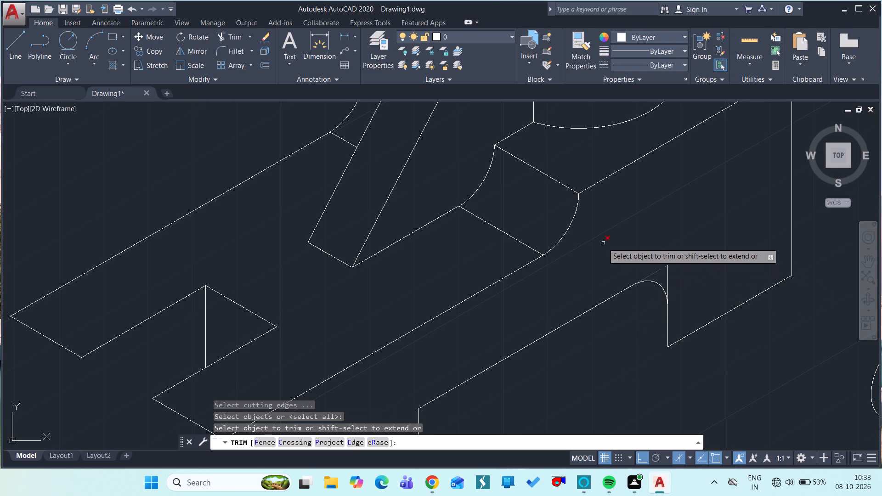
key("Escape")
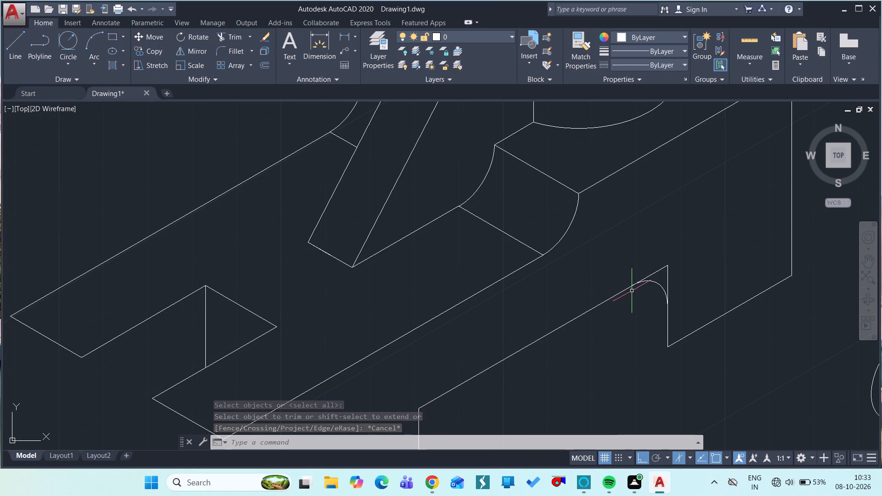
In isoplane Left, draw a 150° line from the bottom end of the short vertical edge across the lower 30° edge.
type("l")
key("space")
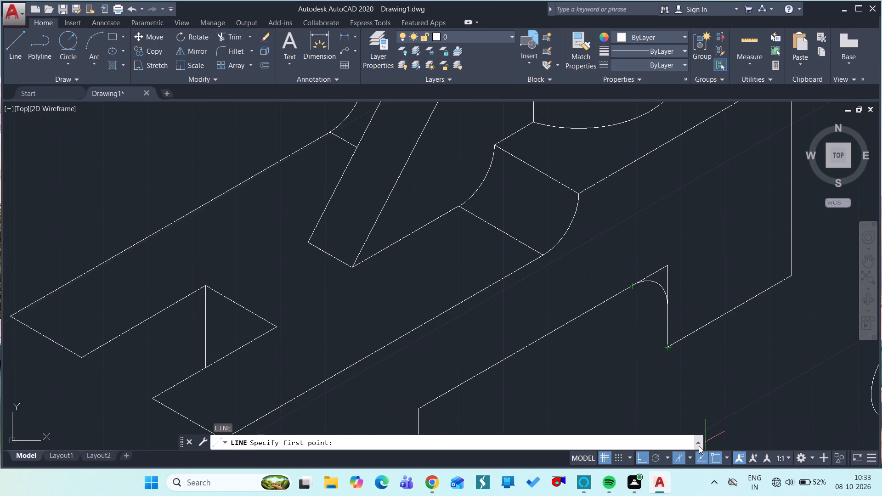
left_click(693, 456)
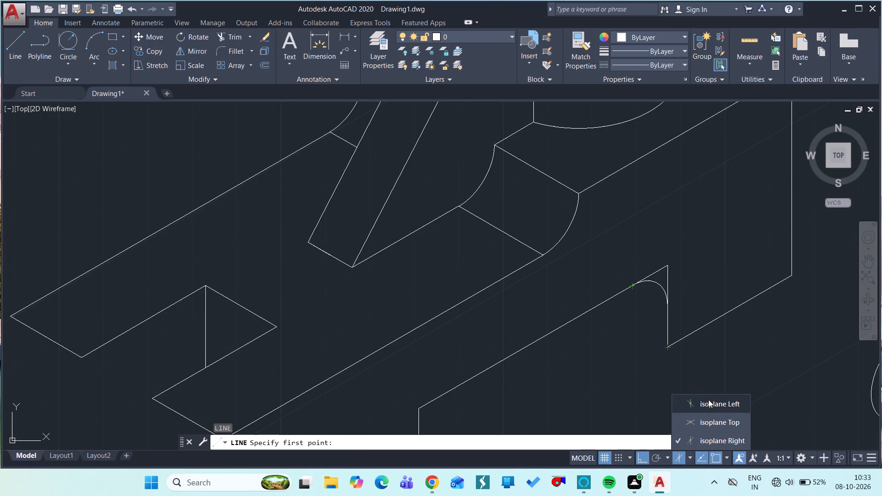
left_click(707, 401)
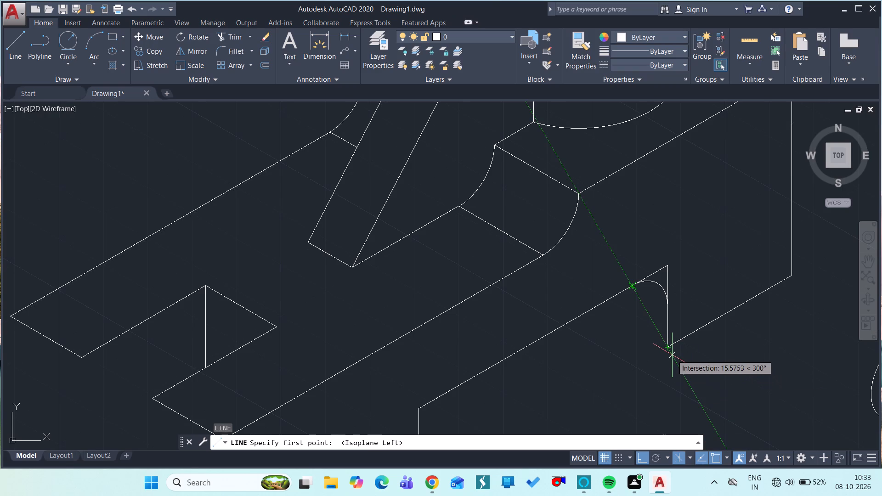
left_click(669, 348)
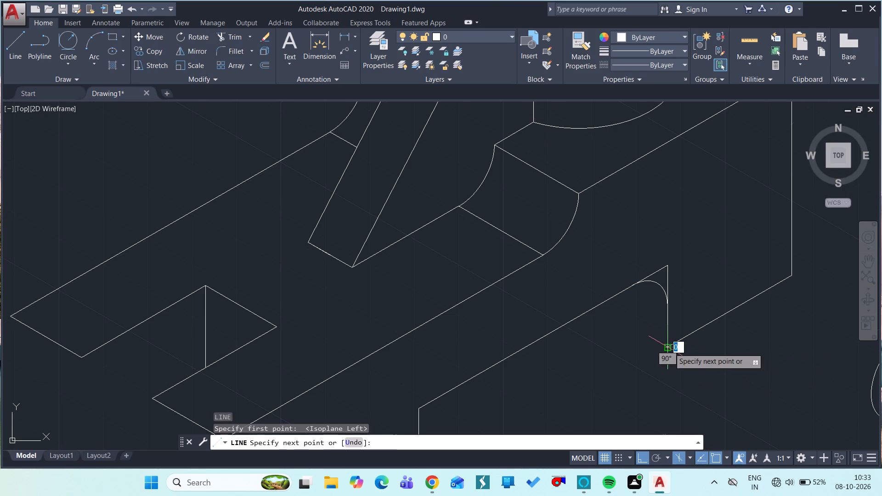
left_click(566, 267)
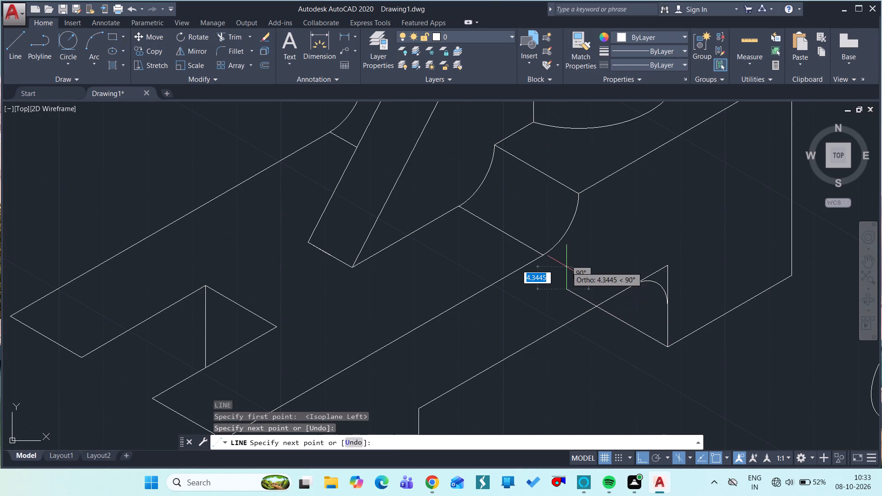
key("Escape")
Draw a parallel 150° line about 13 units long from the rounded corner arc's end on the short vertical edge.
type("l")
key("space")
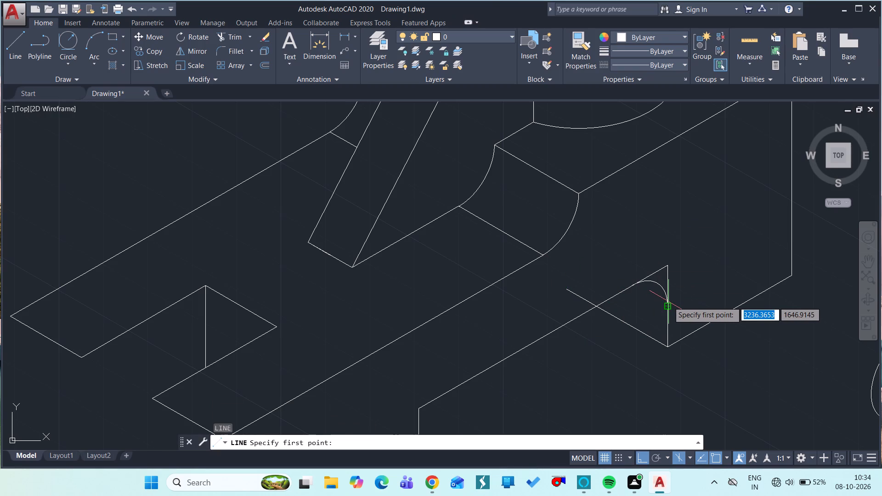
left_click_drag(668, 302, 601, 281)
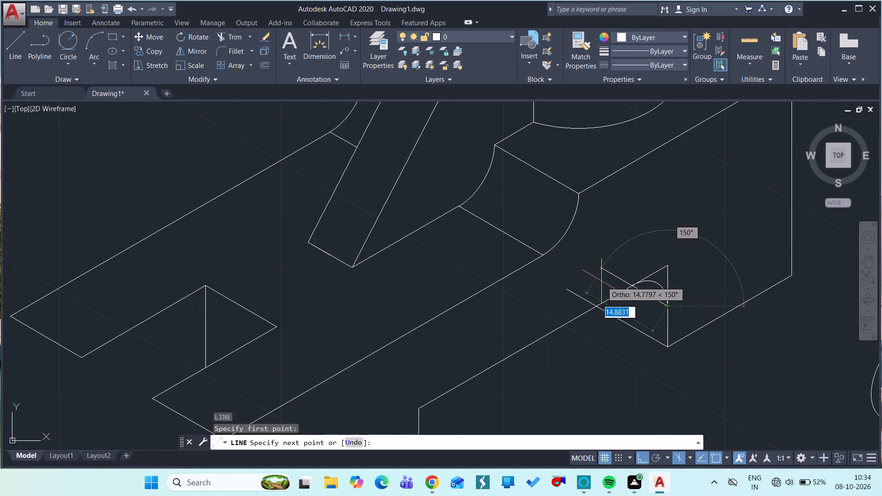
left_click_drag(601, 281, 599, 231)
left_click(609, 227)
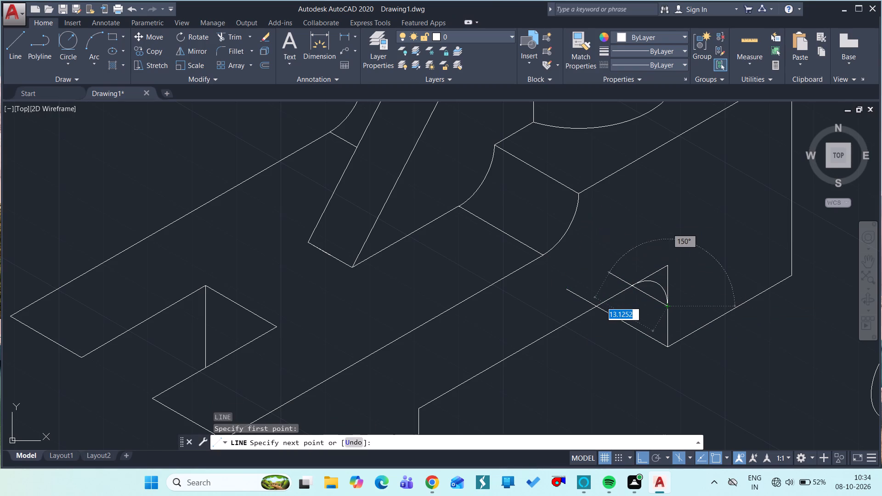
key("Escape")
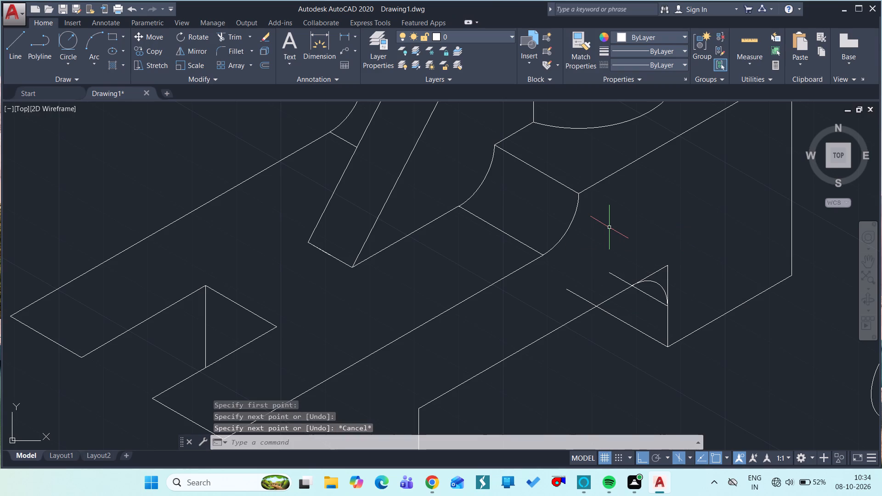
Trim the ends of the two new 150° lines that extend past the lower 30° edge.
type("tr")
key("space")
key("space")
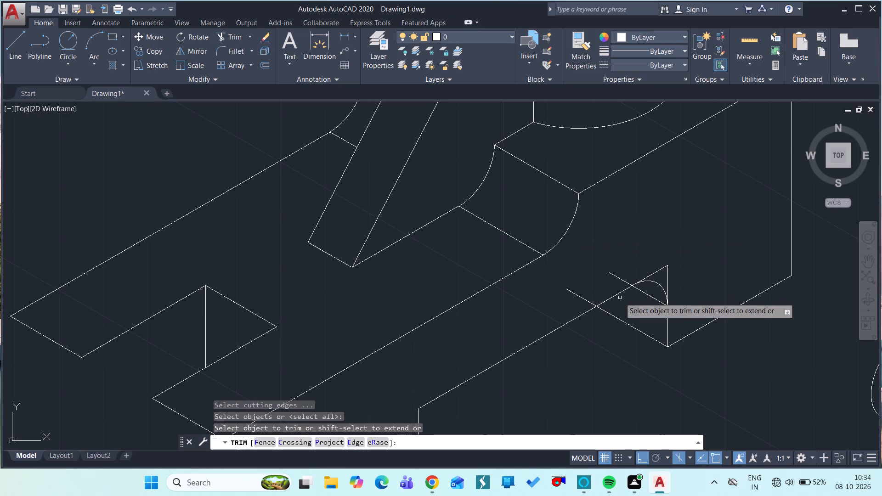
left_click_drag(618, 279, 594, 293)
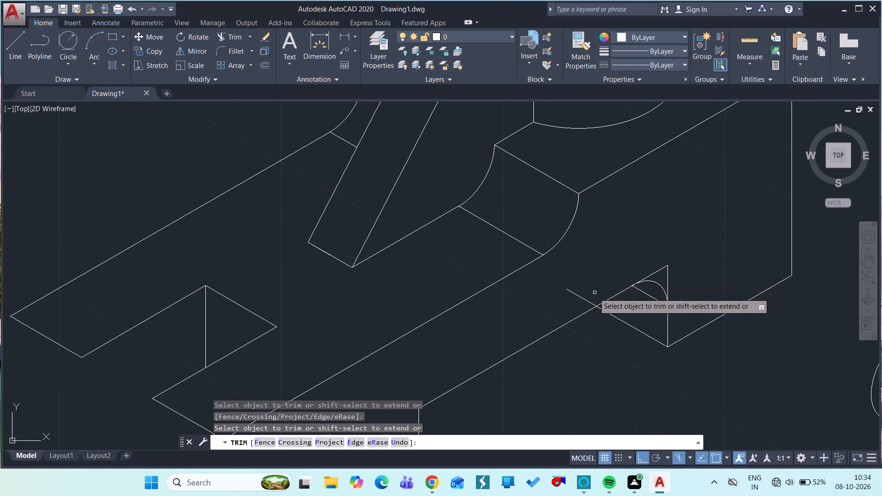
left_click_drag(594, 293, 585, 296)
left_click_drag(580, 298, 613, 320)
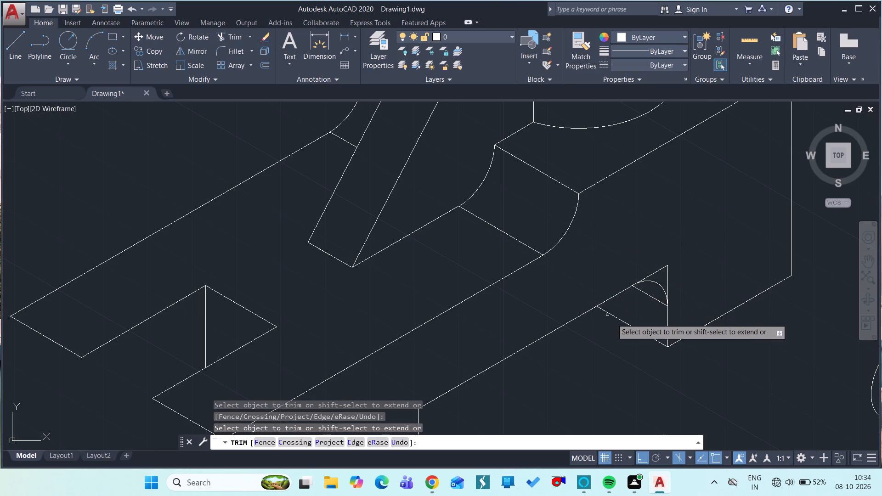
Trim away the sharp corner outside the rounded arc, removing the ends of the short vertical edge and the lower 30° edge.
left_click_drag(613, 320, 673, 265)
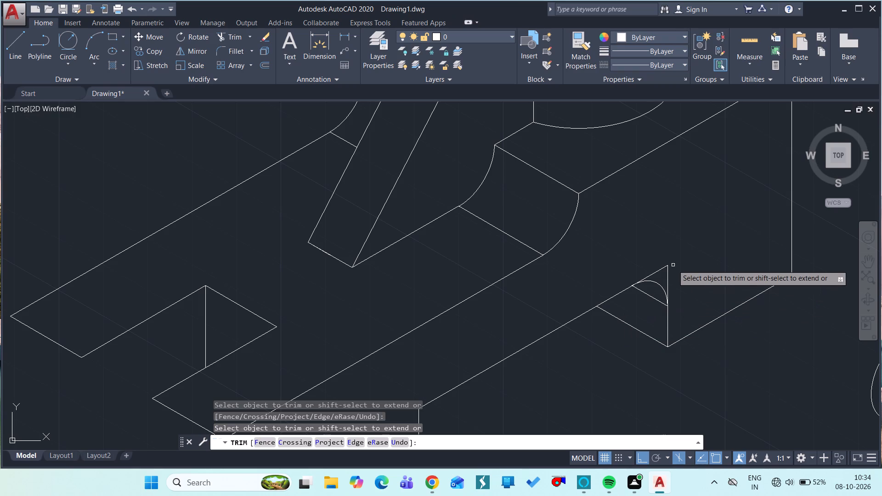
left_click_drag(673, 265, 666, 269)
left_click(666, 269)
key("Escape")
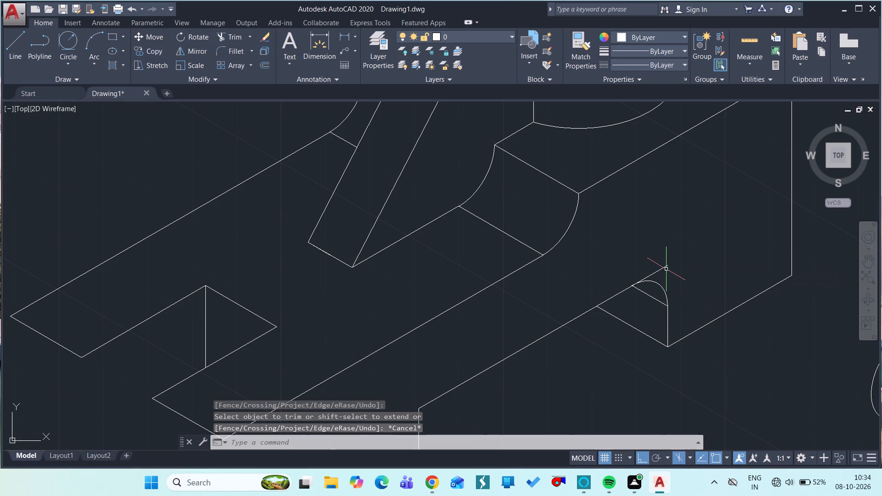
left_click(663, 269)
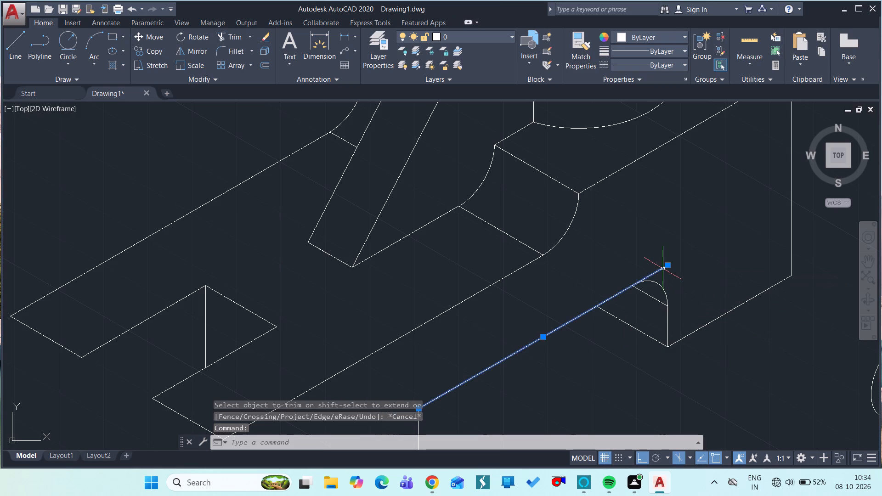
key("Escape")
type("tr")
key("space")
key("space")
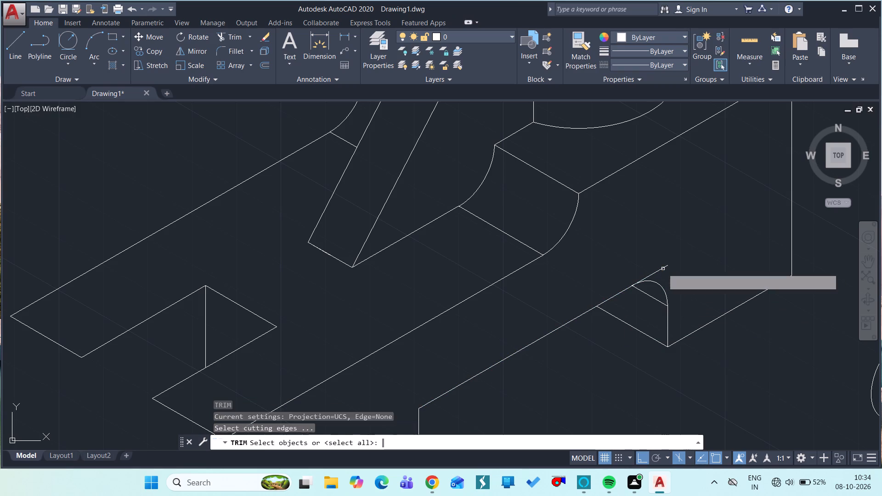
double_click(663, 269)
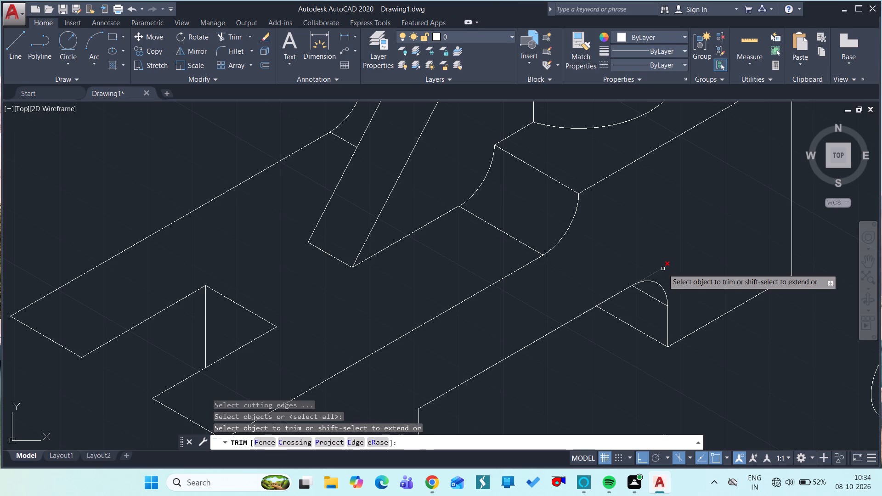
left_click(663, 269)
key("Escape")
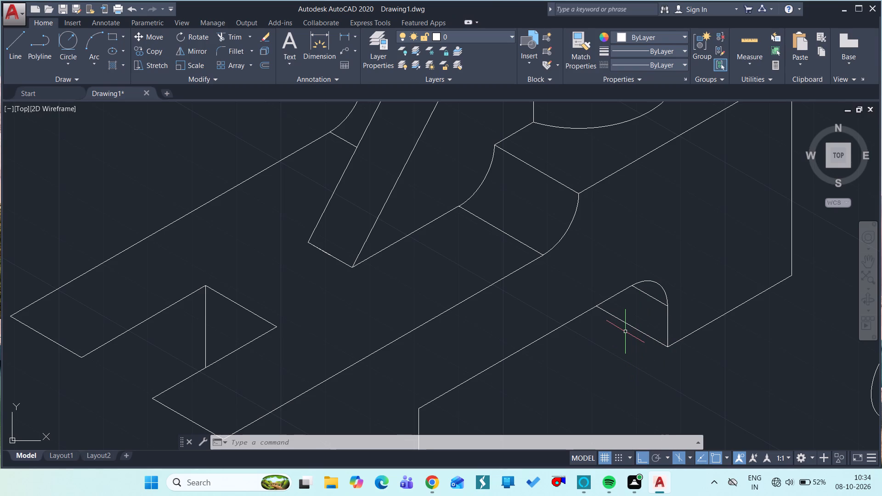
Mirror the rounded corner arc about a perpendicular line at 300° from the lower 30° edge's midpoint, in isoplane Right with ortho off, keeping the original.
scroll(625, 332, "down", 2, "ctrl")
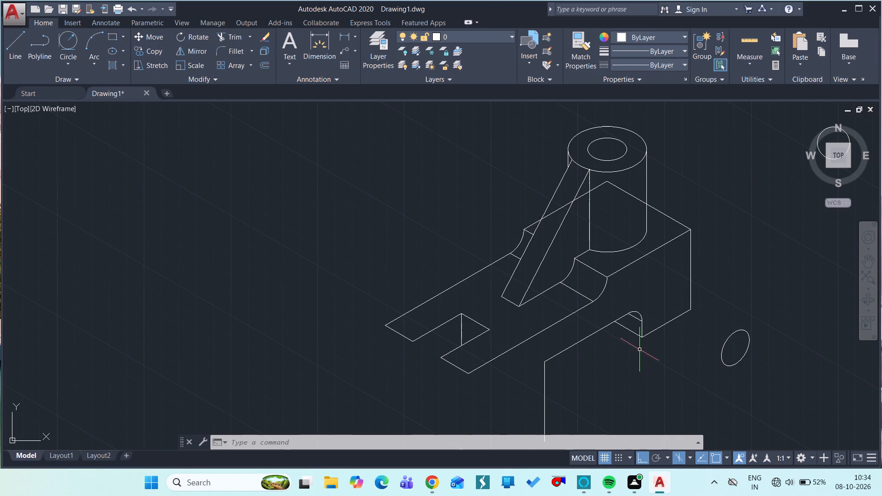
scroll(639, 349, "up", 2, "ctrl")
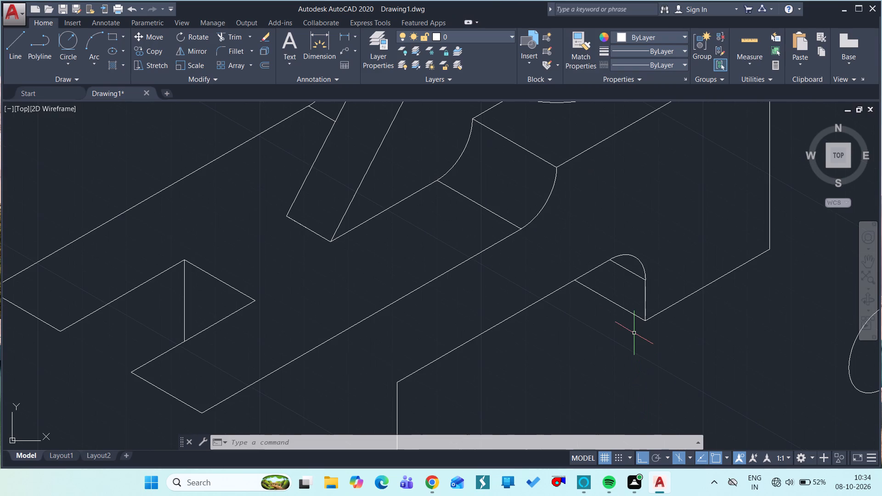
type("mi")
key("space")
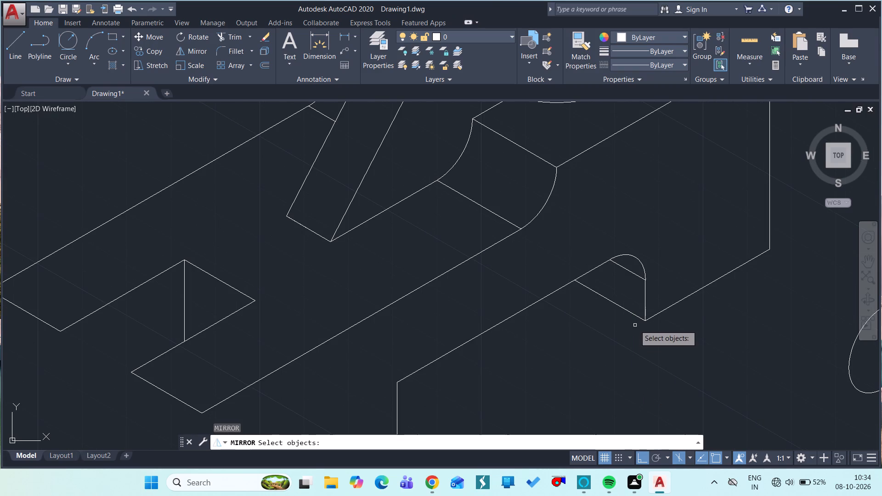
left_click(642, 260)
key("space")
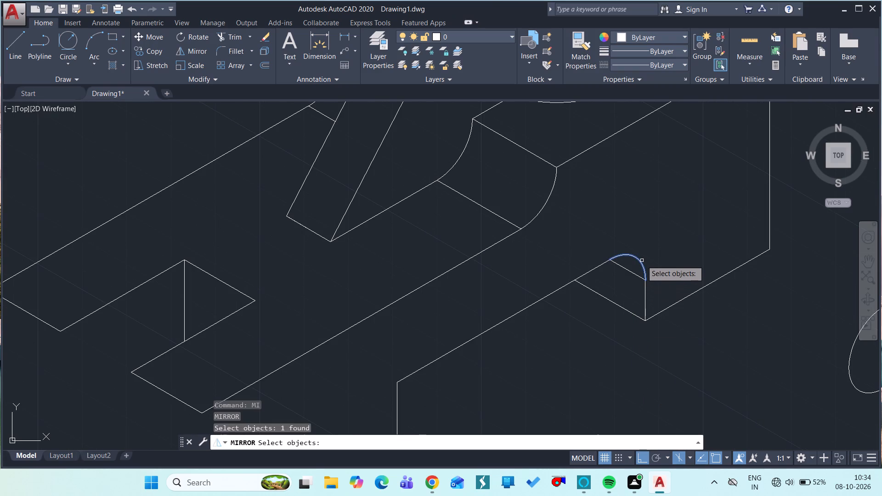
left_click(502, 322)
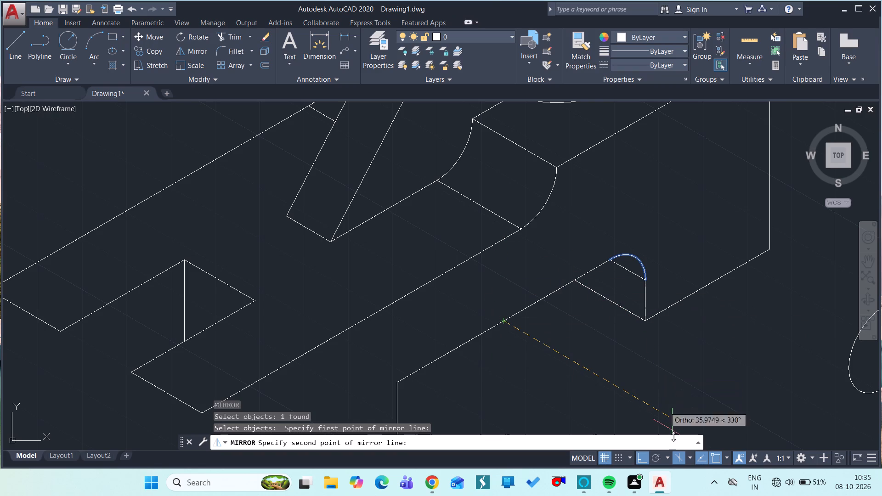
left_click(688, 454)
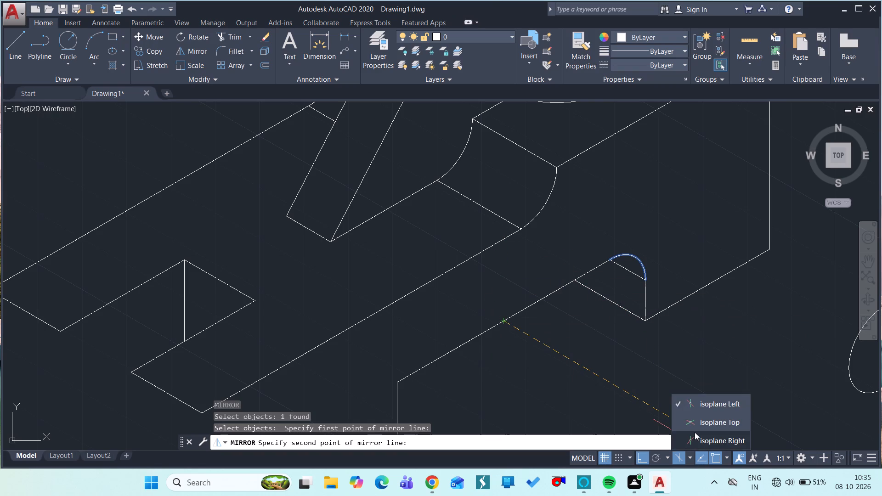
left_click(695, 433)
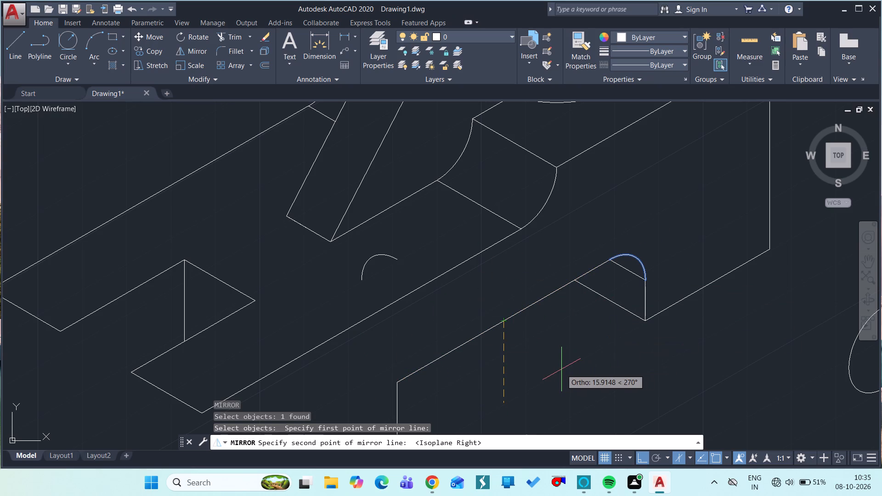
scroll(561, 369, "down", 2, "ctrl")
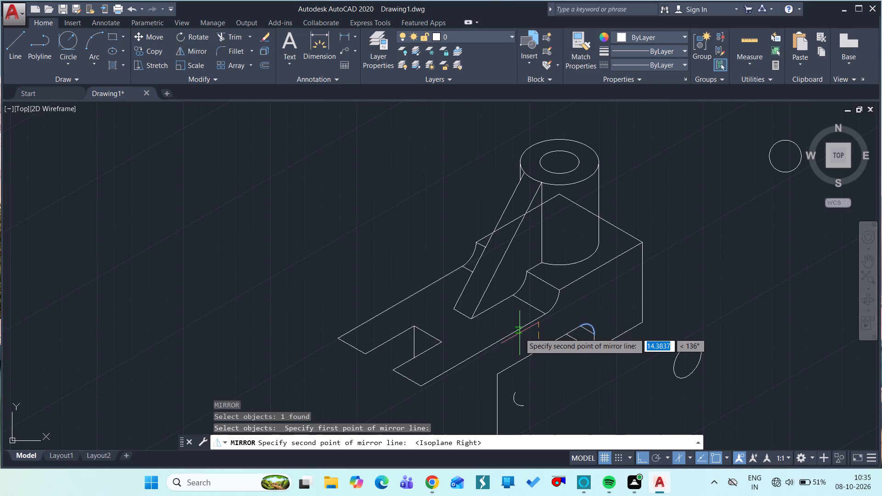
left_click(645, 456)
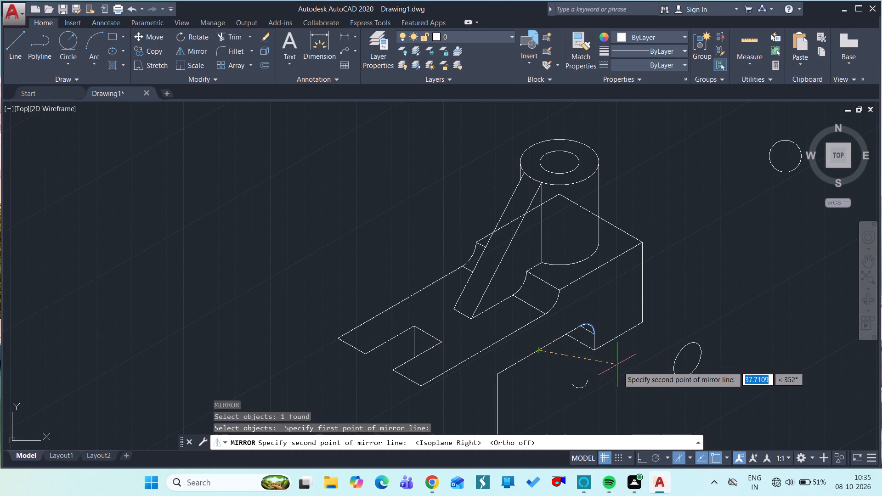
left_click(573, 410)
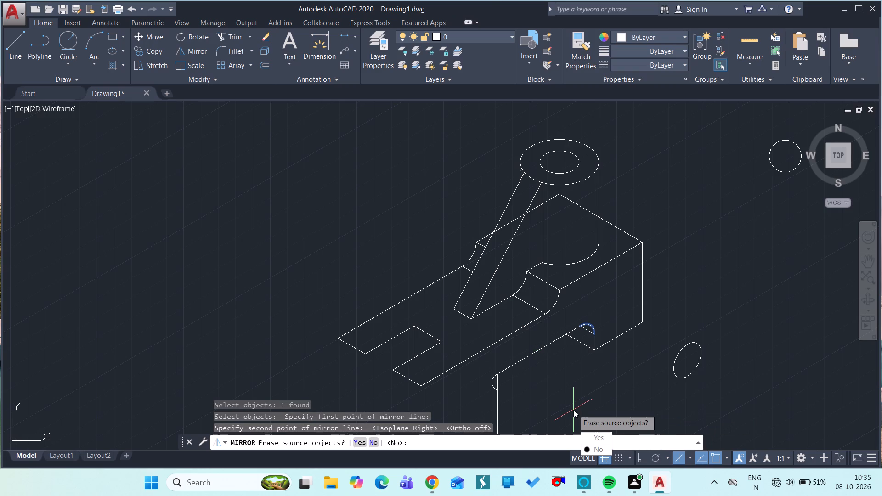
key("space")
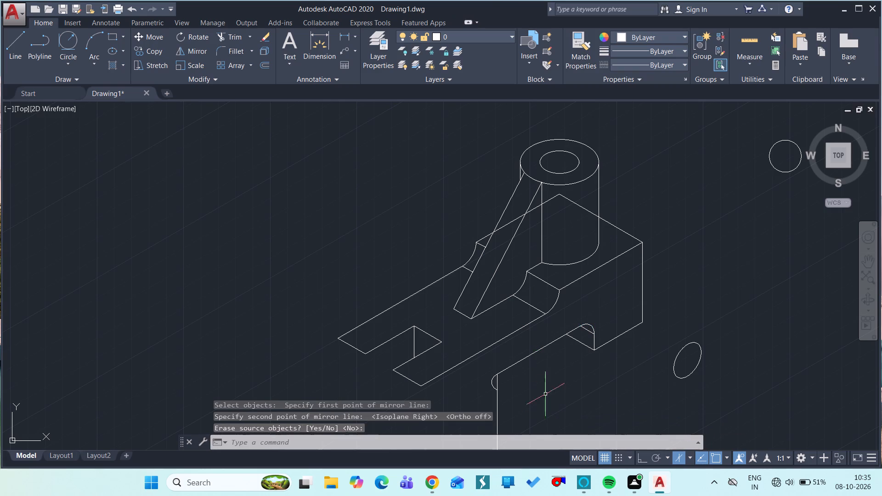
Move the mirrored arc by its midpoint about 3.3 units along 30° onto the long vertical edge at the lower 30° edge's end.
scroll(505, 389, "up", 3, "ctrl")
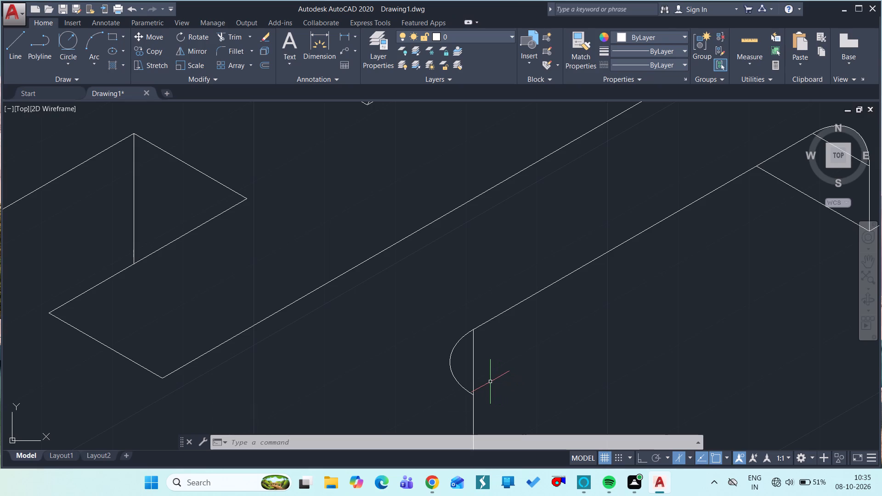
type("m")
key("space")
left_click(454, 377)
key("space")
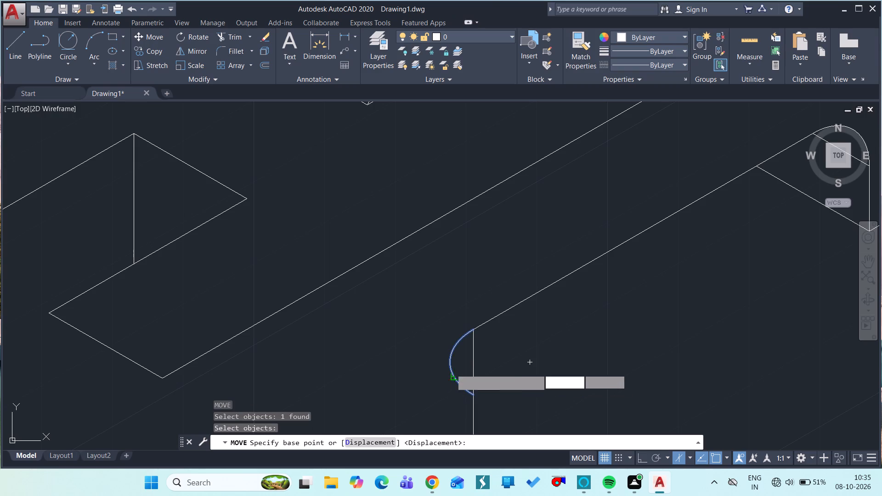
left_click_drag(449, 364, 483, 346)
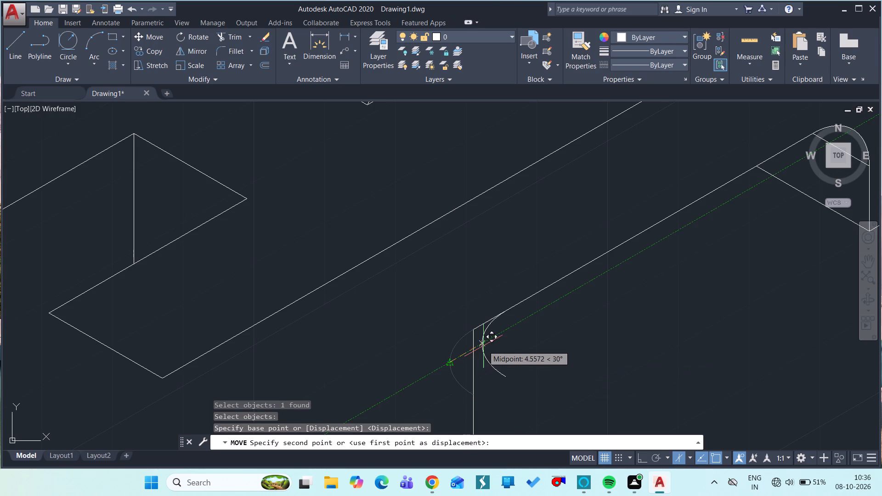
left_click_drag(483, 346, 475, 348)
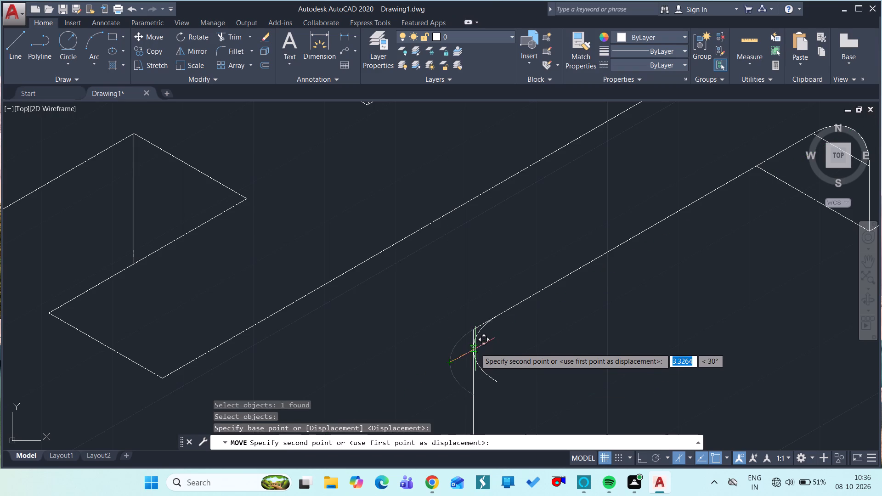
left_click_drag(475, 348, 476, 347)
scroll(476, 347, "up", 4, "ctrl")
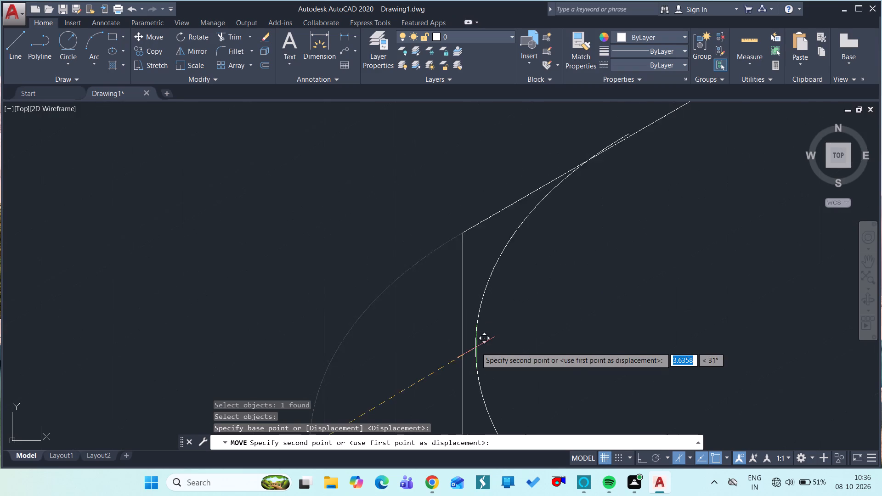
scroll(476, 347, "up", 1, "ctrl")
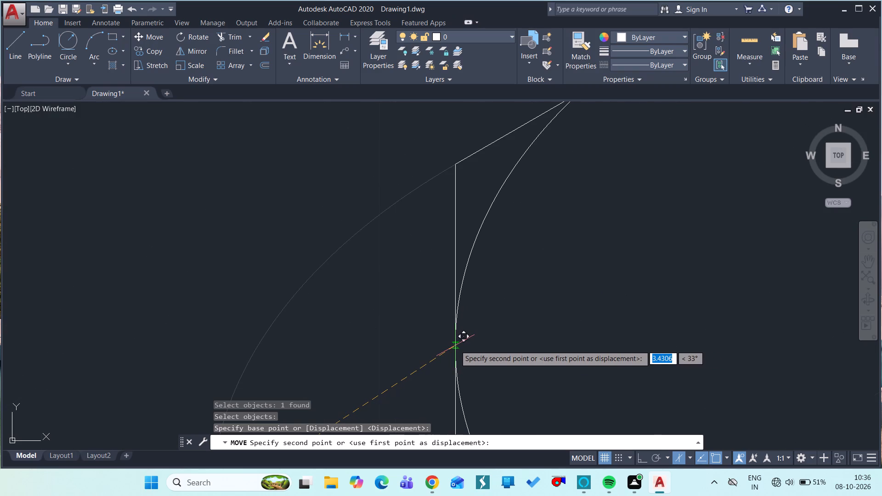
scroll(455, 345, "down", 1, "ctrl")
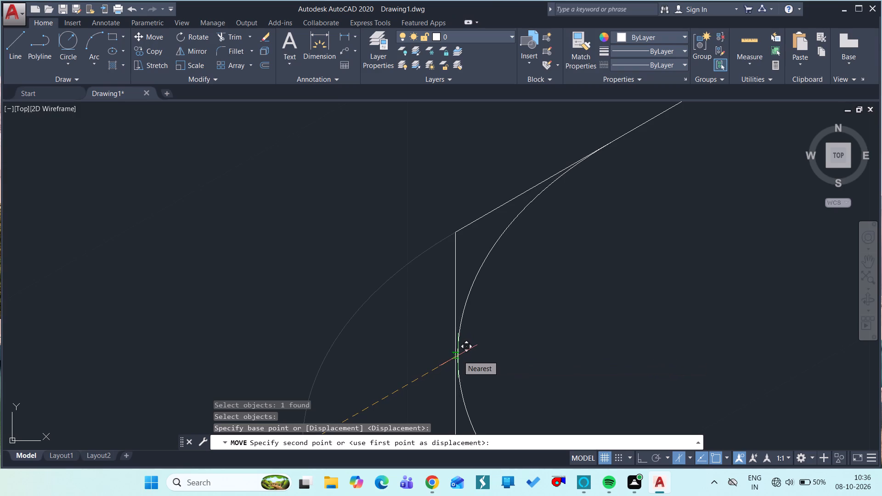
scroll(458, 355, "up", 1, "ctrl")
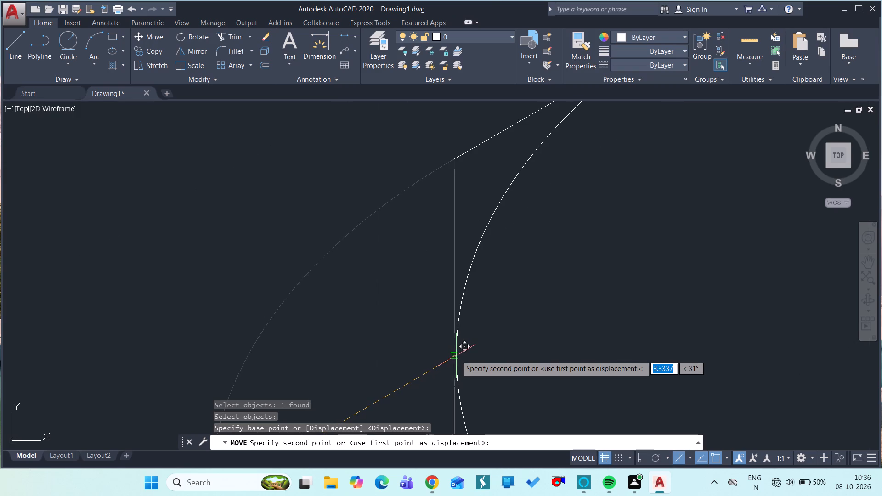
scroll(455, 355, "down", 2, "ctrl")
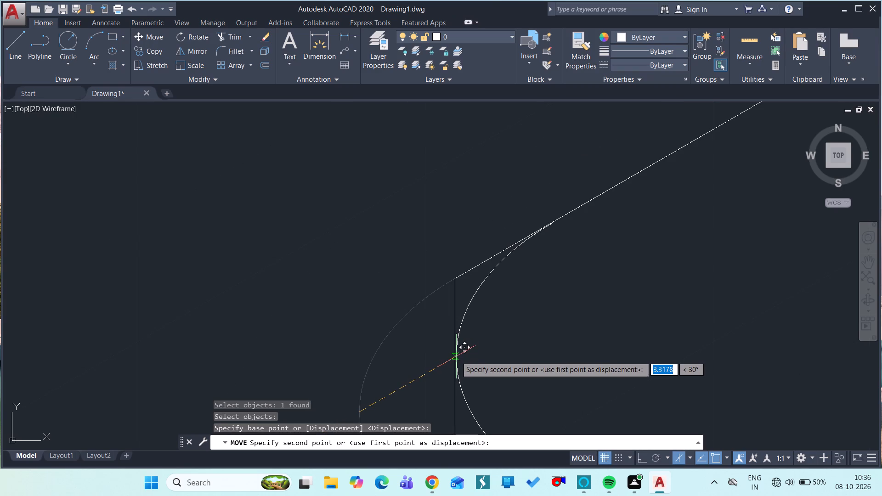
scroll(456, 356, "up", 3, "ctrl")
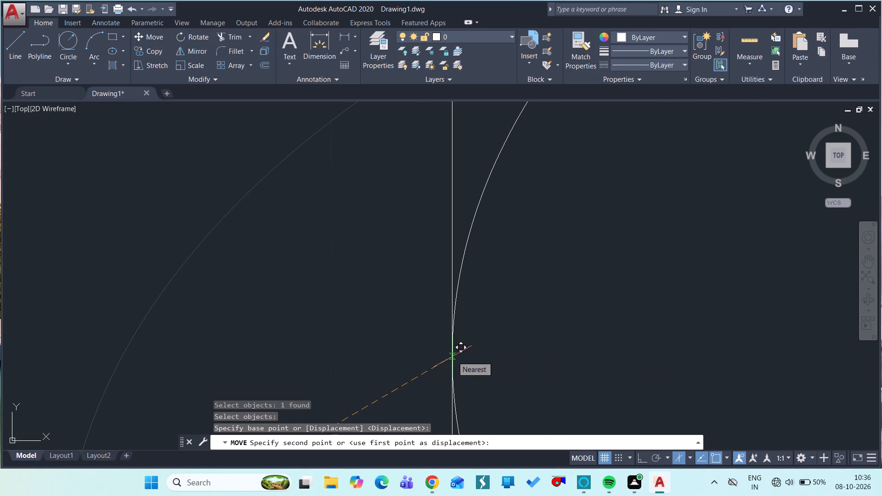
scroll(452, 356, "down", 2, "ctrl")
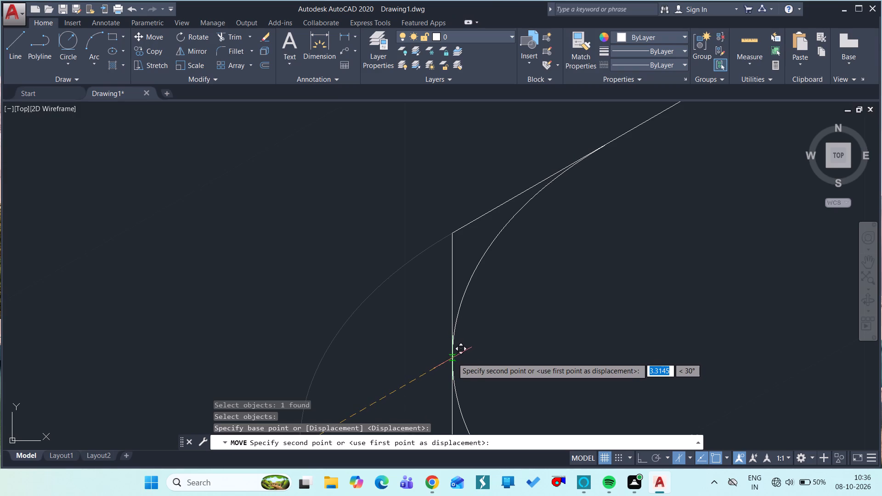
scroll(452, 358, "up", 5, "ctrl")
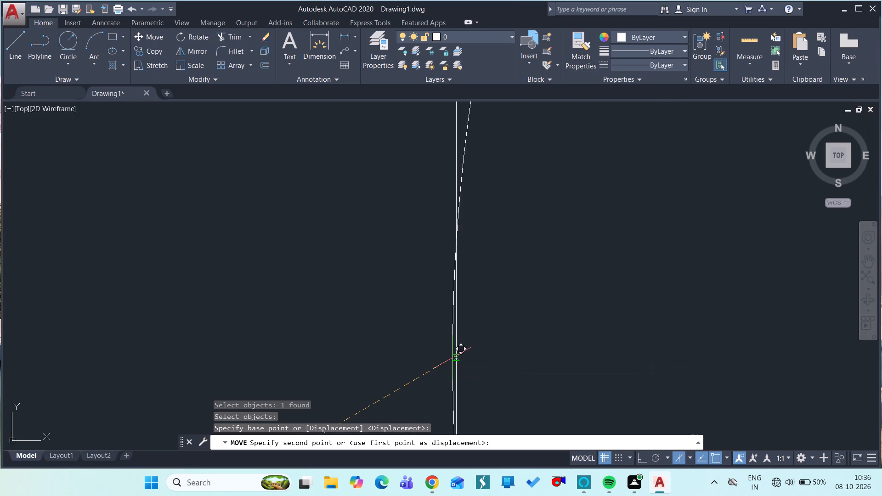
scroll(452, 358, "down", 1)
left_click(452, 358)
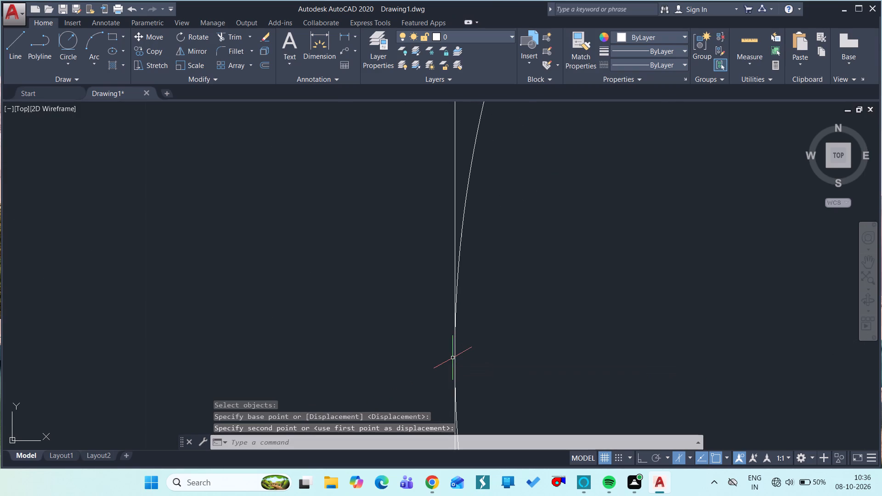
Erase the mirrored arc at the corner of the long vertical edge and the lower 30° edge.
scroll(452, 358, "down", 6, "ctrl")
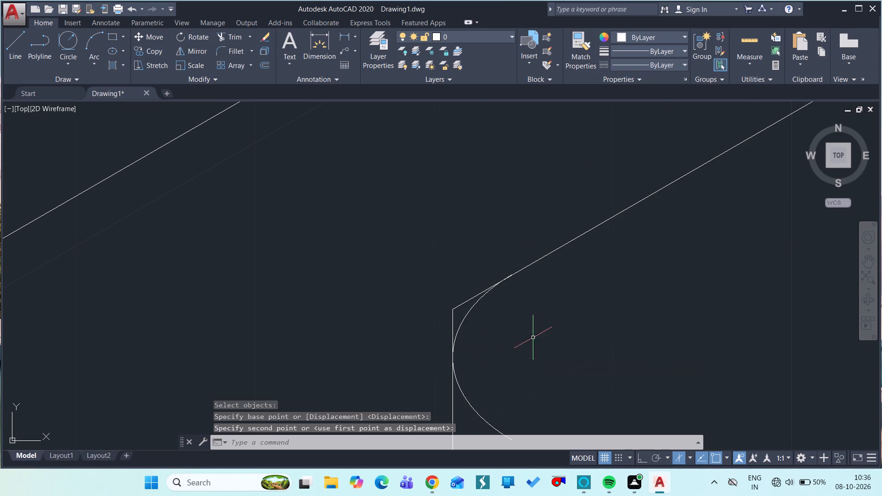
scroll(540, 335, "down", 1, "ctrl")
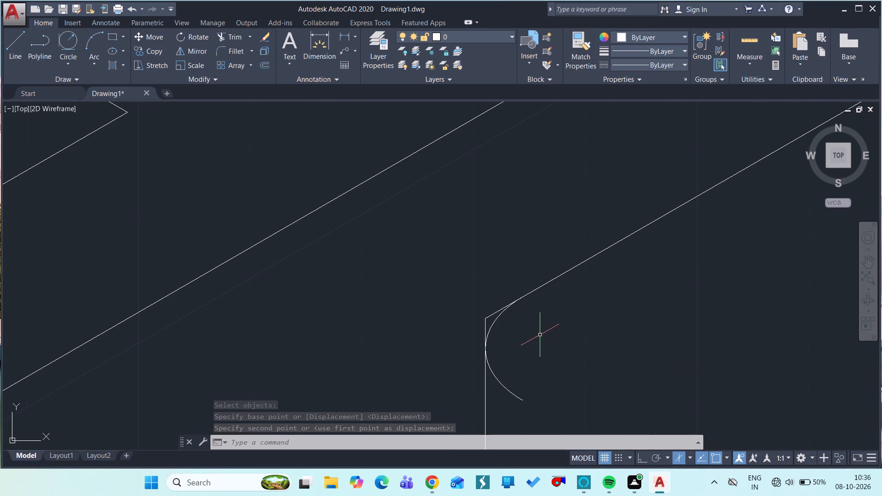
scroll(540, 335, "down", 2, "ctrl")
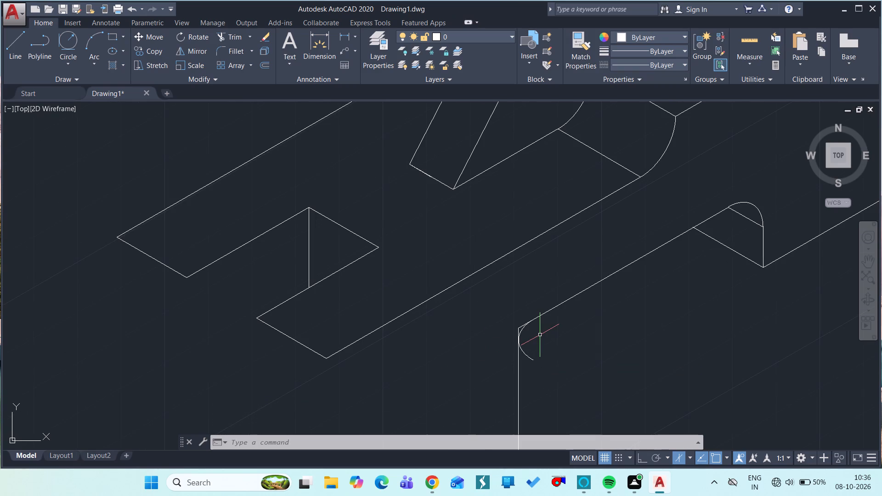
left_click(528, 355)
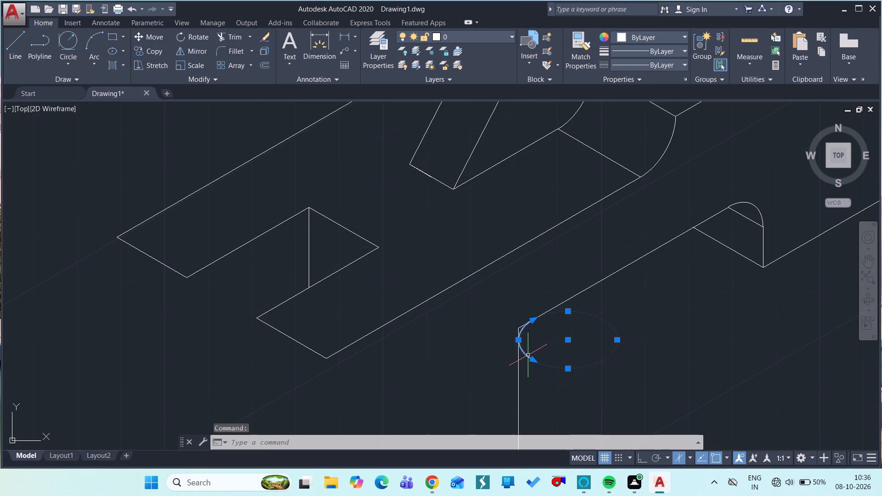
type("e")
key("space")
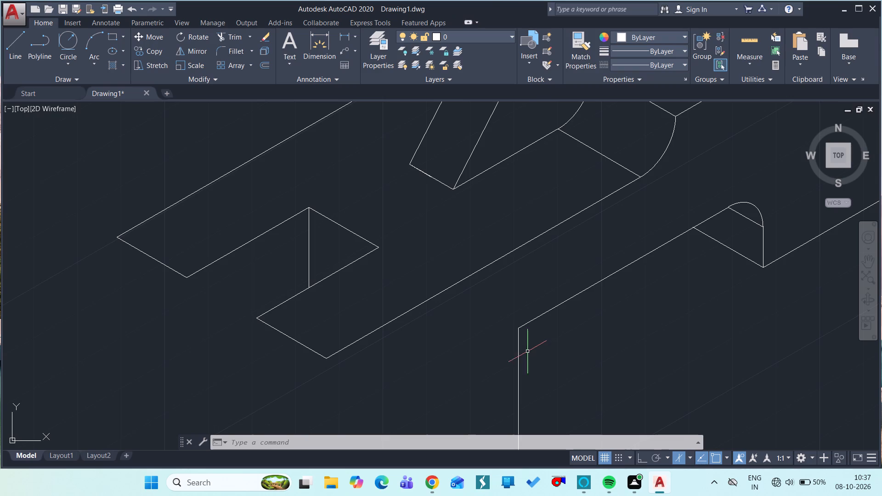
With ortho on, draw a 56-unit vertical line downward from the front bottom corner of the slotted base's top face.
scroll(361, 258, "down", 3, "ctrl")
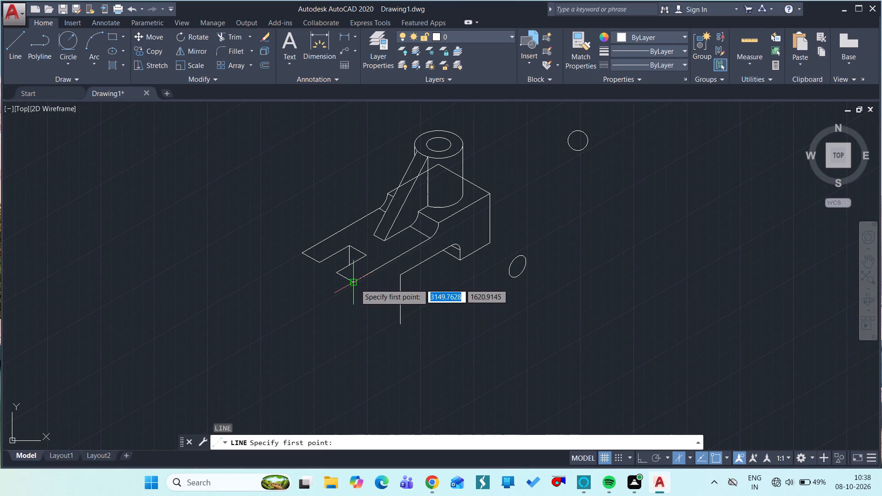
left_click_drag(355, 284, 361, 370)
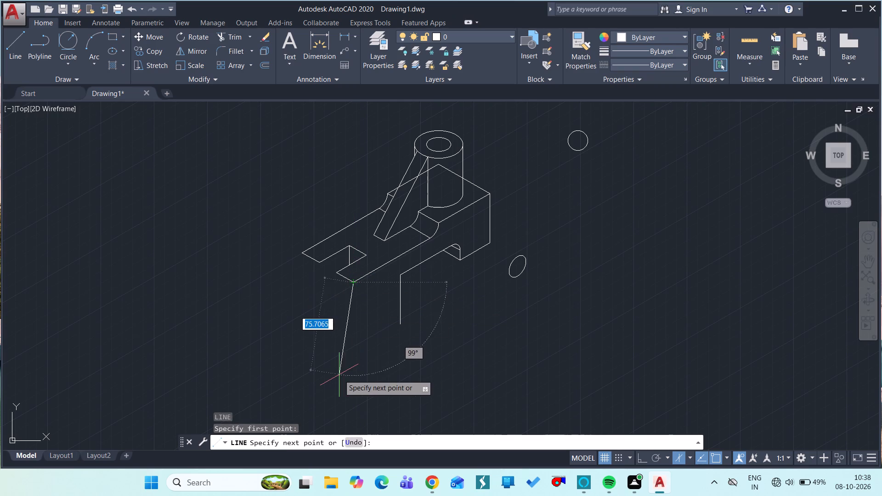
left_click(639, 458)
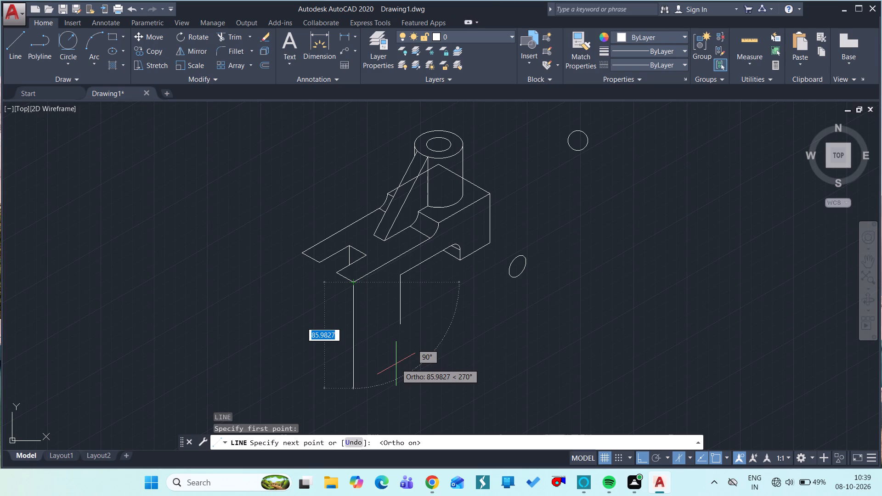
type("56")
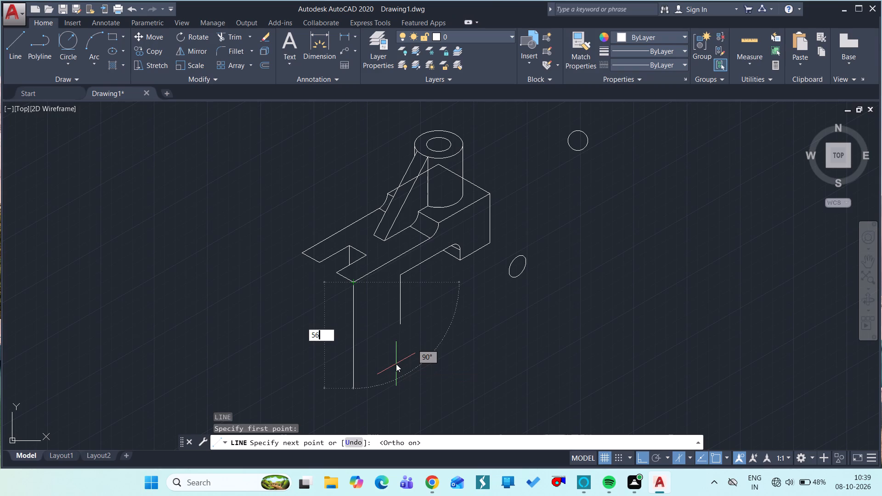
key("space")
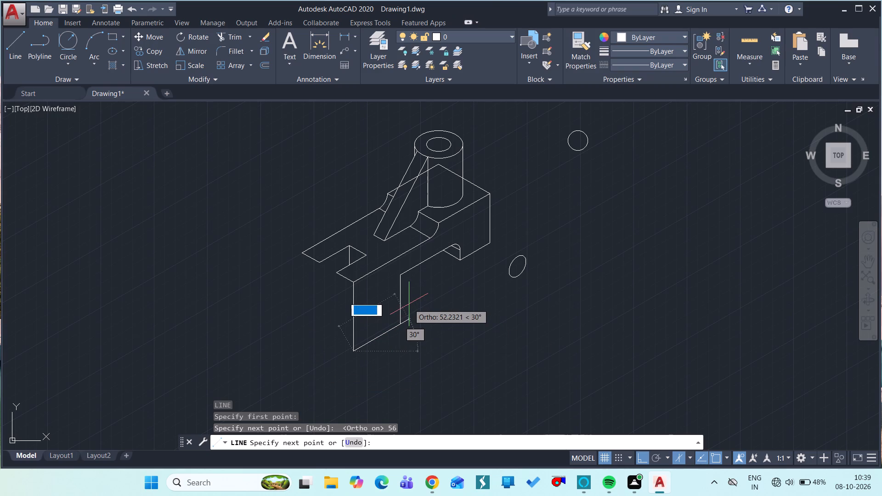
Draw a 56-diameter isocircle in isoplane Right, centred on the midpoint of the 56-unit vertical line.
key("Escape")
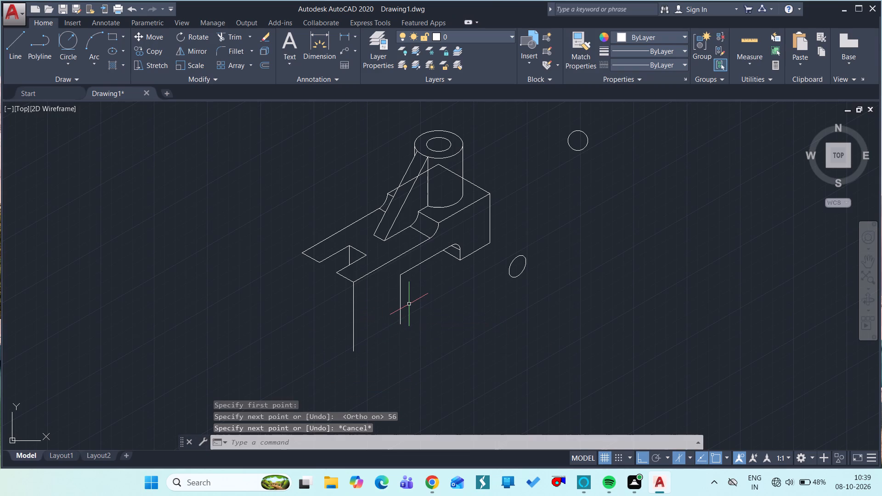
key("e")
key("l")
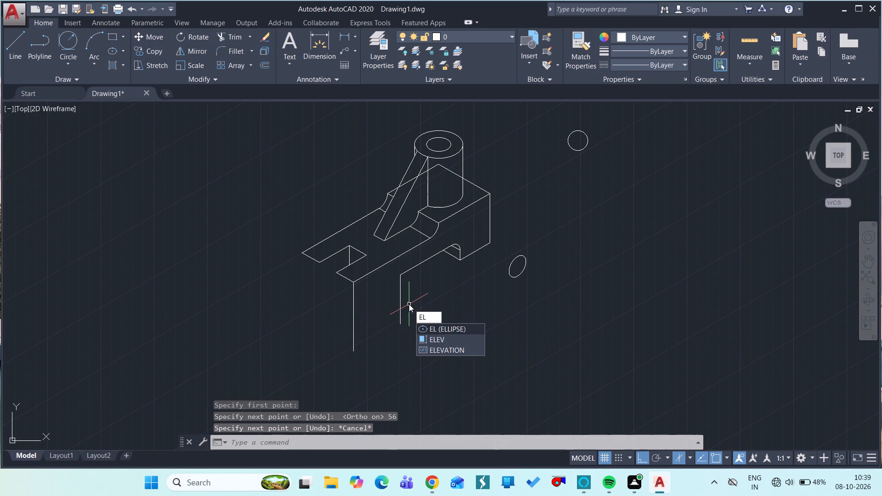
key("space")
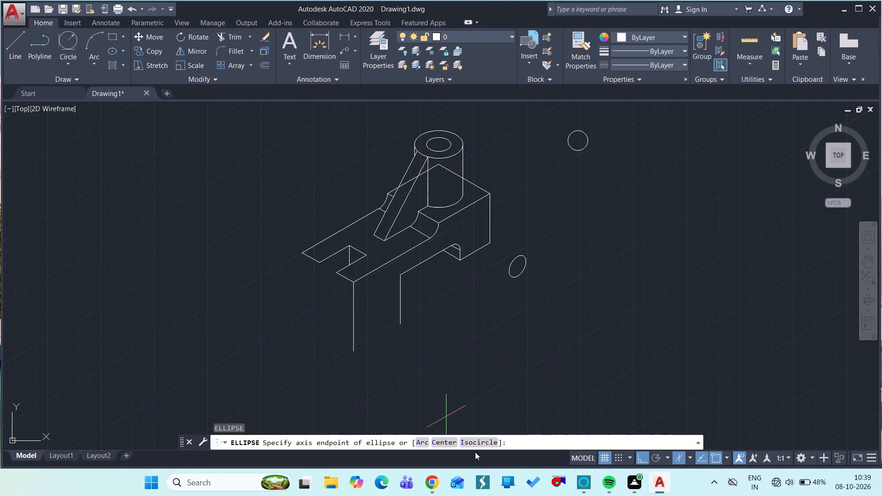
left_click(485, 439)
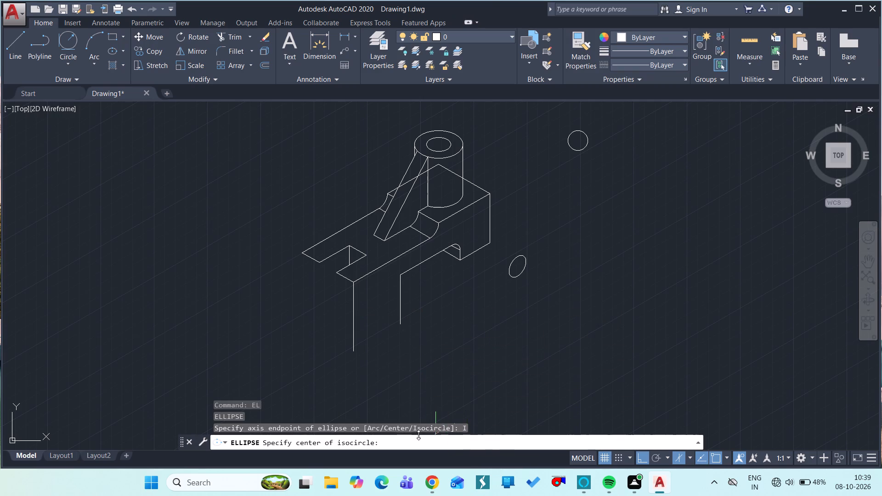
left_click(352, 317)
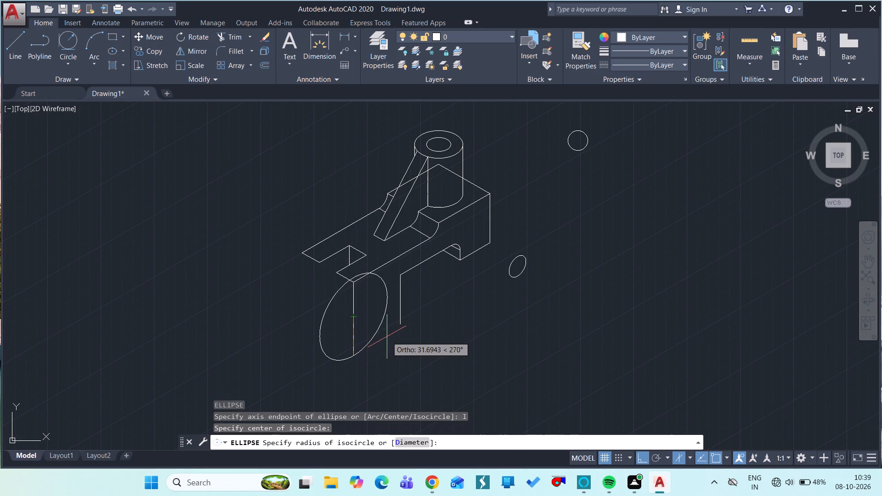
key("d")
key("space")
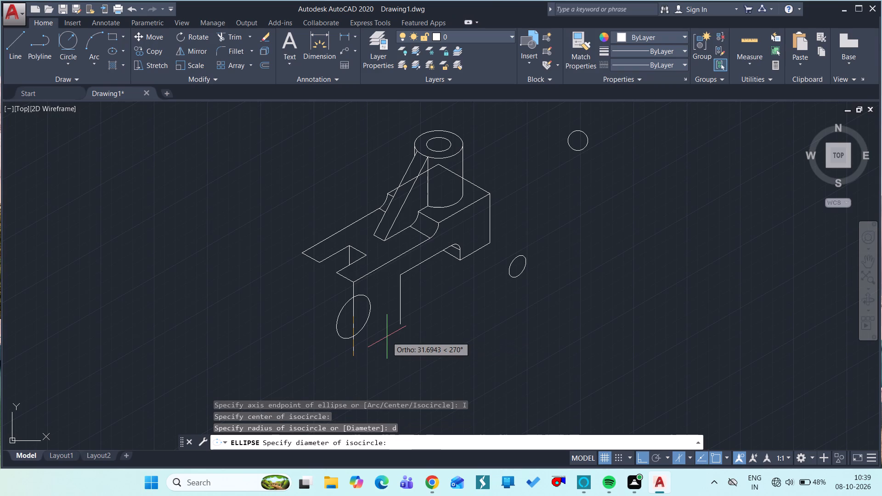
type("56")
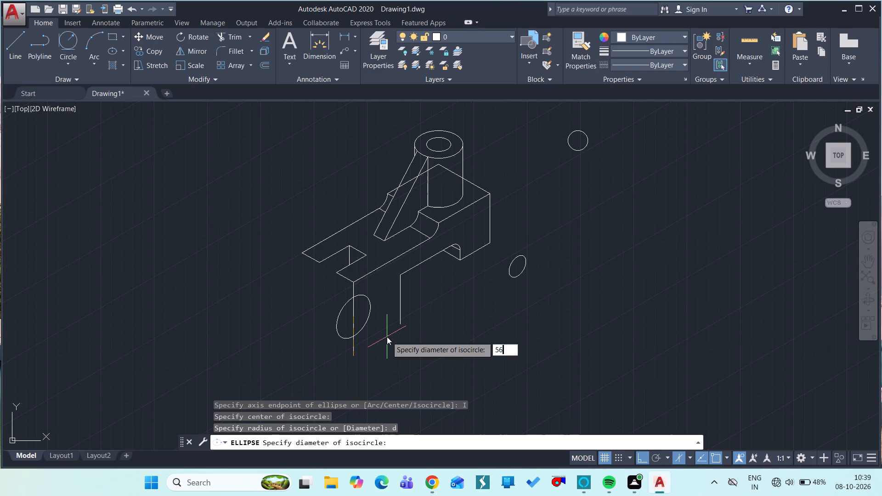
key("space")
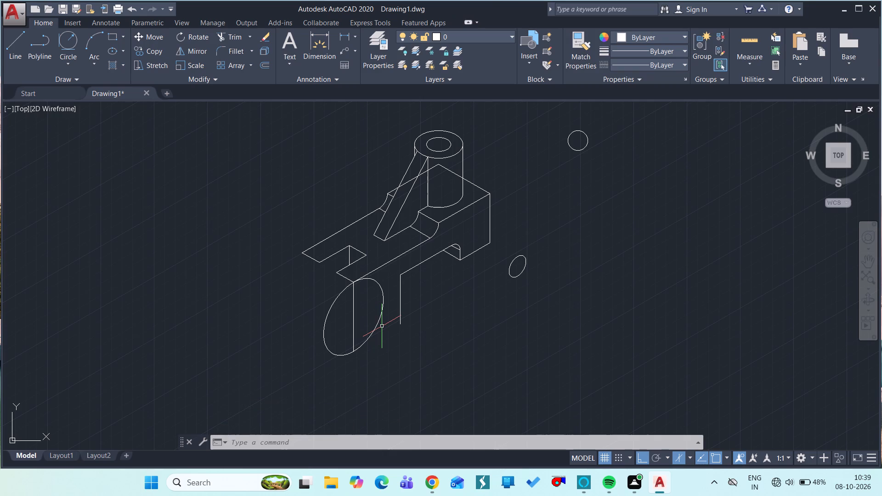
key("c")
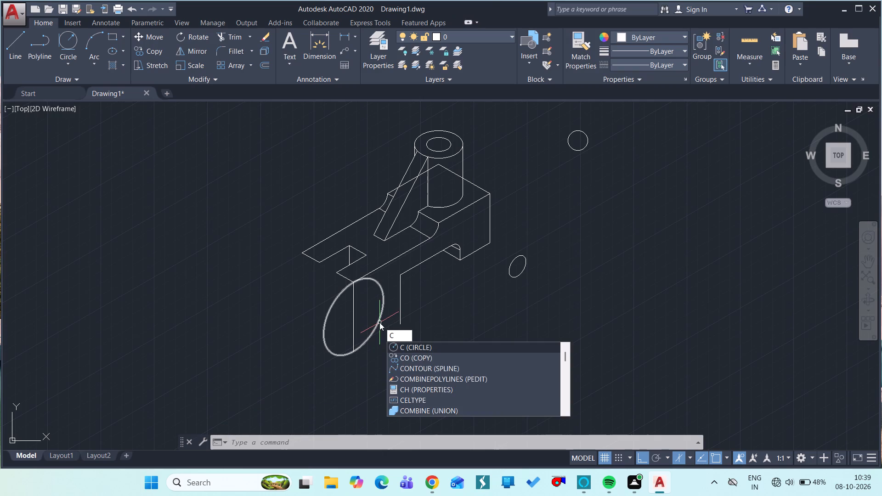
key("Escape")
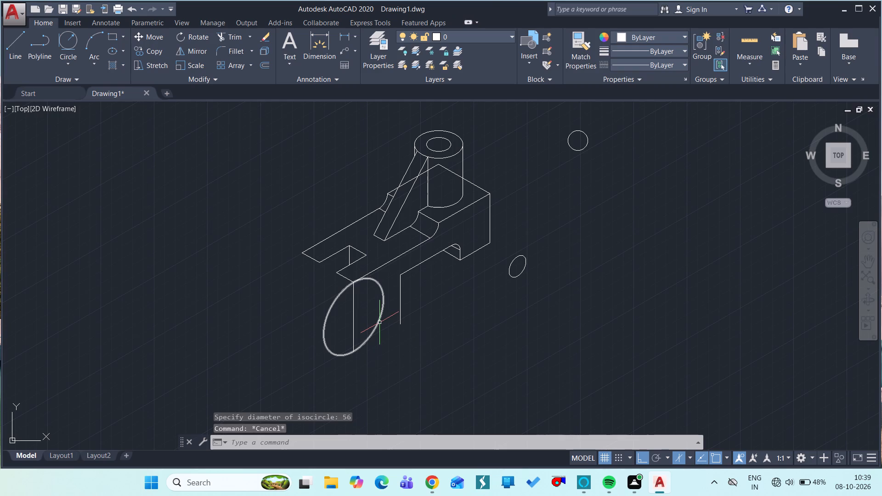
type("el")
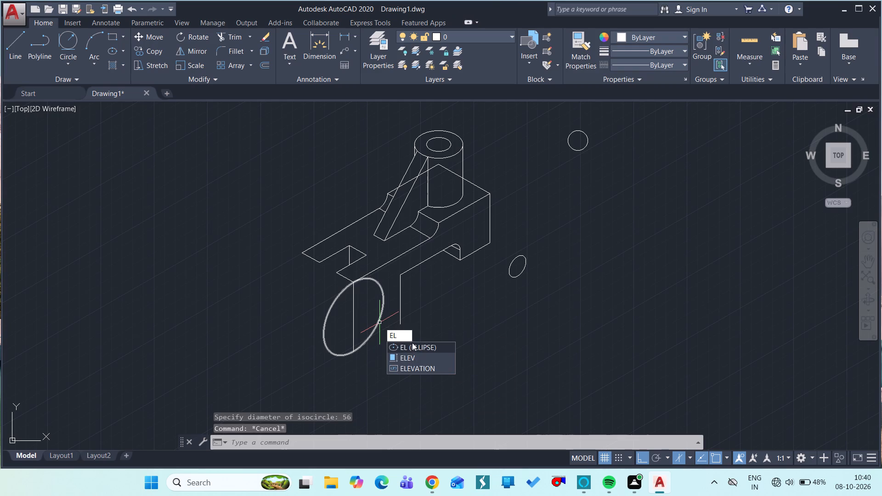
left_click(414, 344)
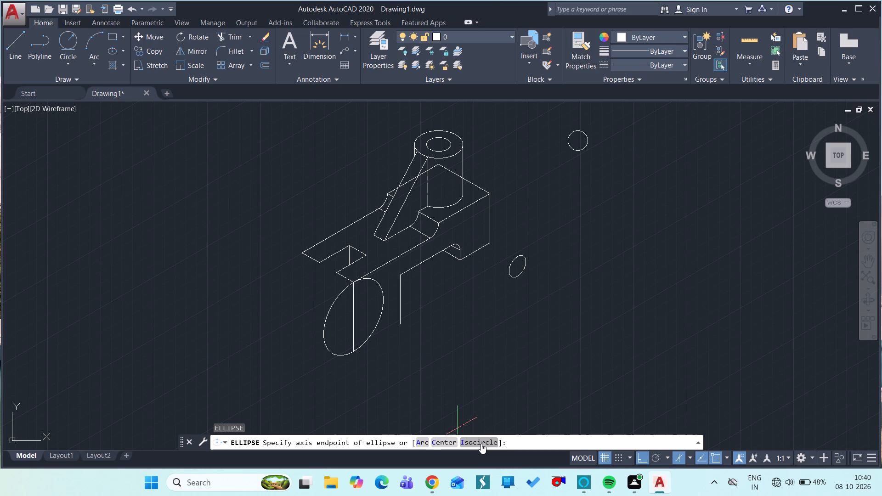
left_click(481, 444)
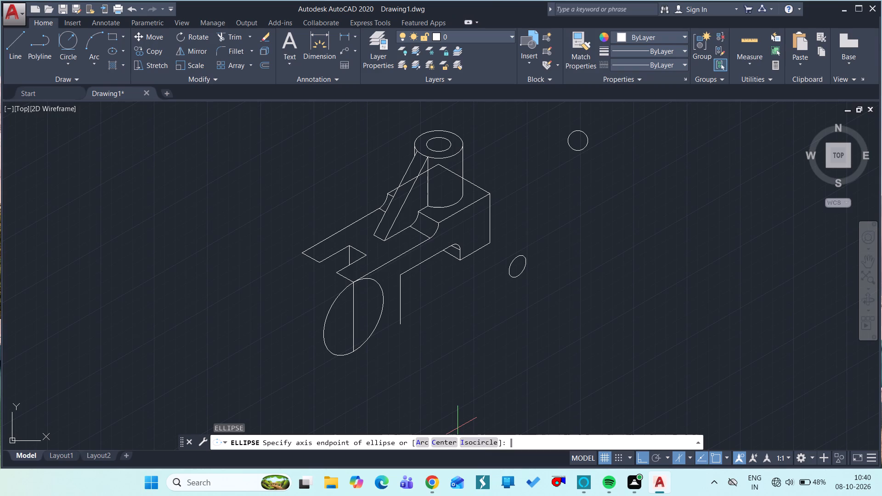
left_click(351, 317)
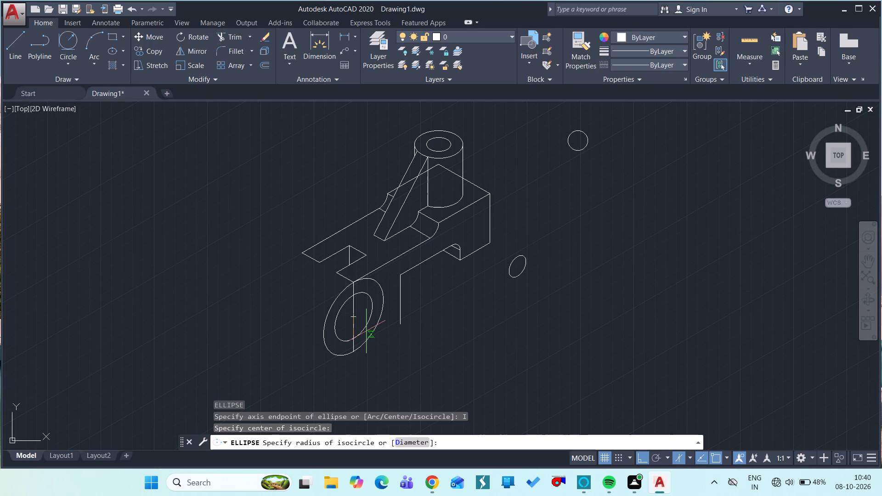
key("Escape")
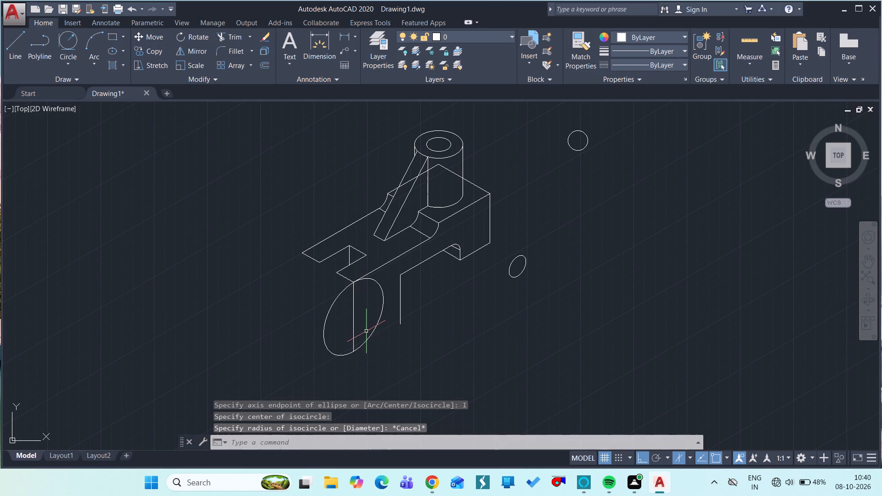
In isoplane Left, copy the 56-diameter isocircle from its centre to 16 (twice), 32, 48 and 56 units along 150°.
type("co")
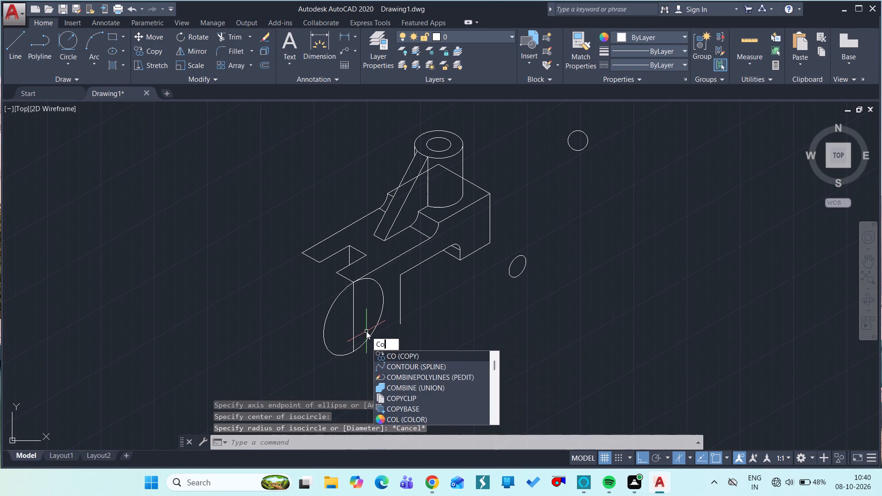
key("space")
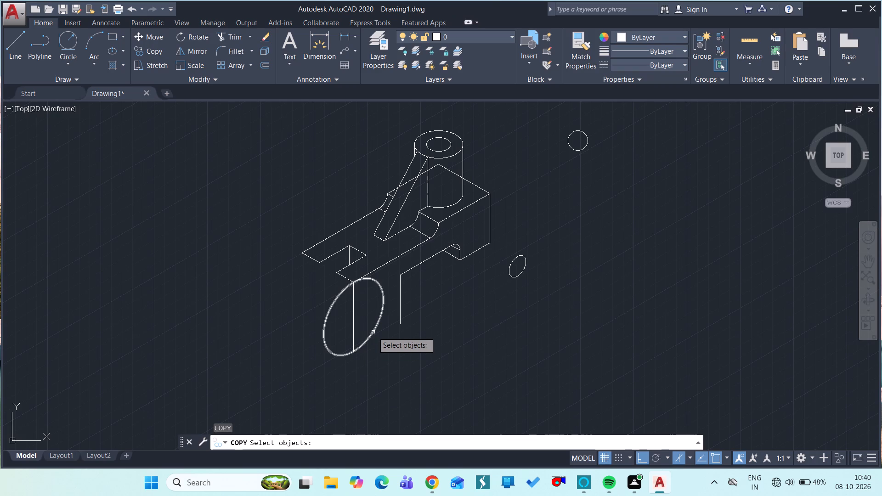
left_click(373, 332)
key("space")
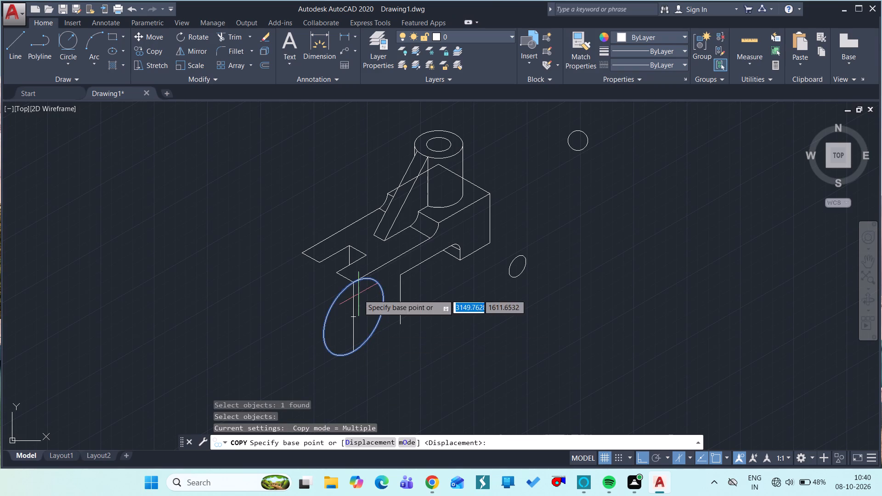
left_click_drag(351, 316, 312, 298)
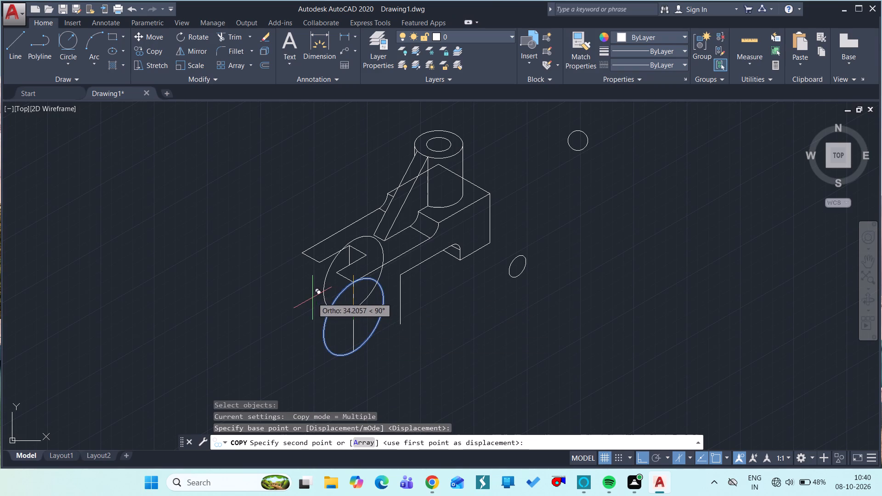
left_click_drag(312, 298, 475, 358)
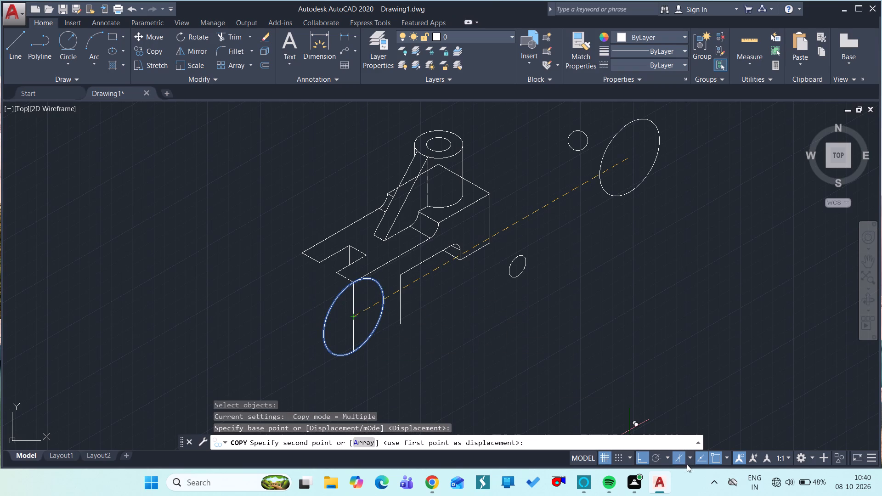
left_click(687, 457)
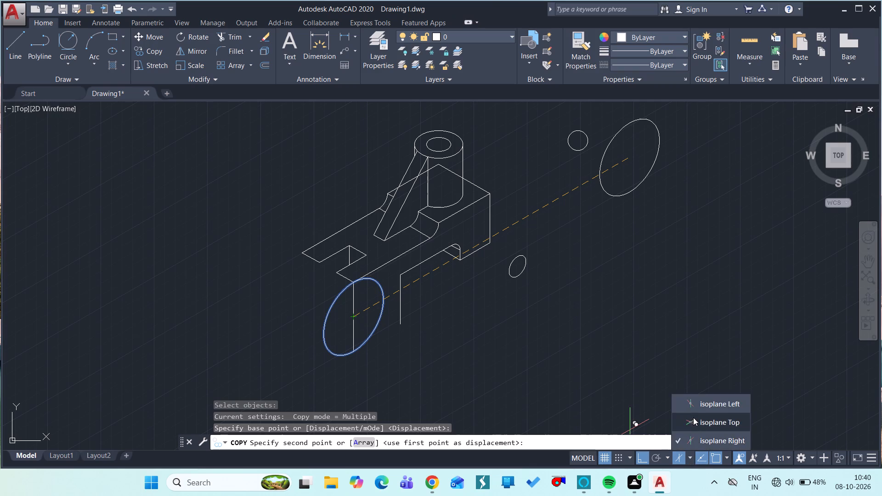
left_click(693, 407)
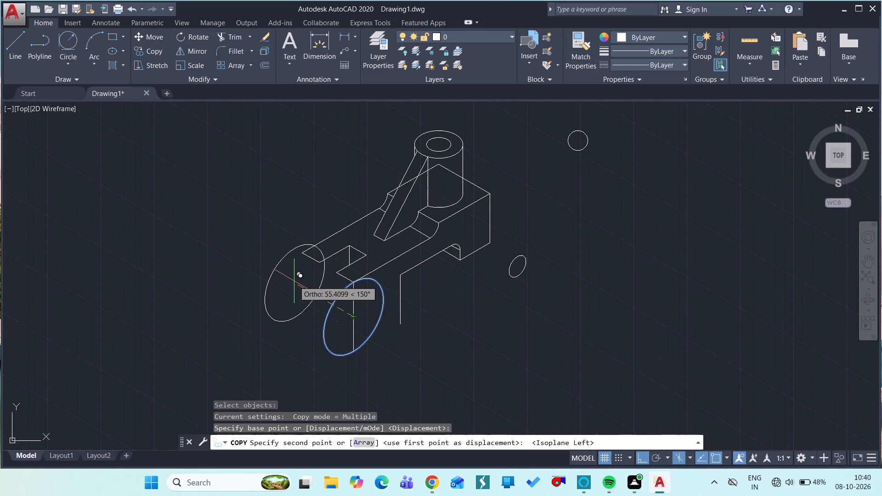
type("16")
key("space")
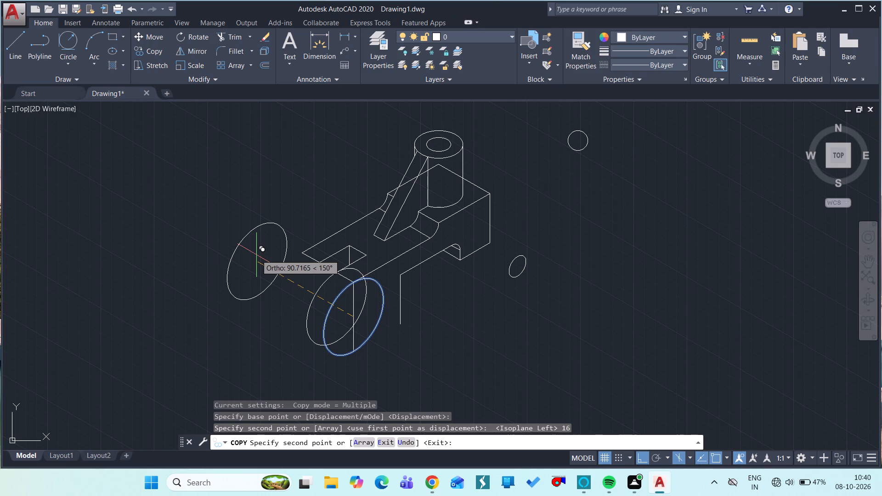
type("16")
key("space")
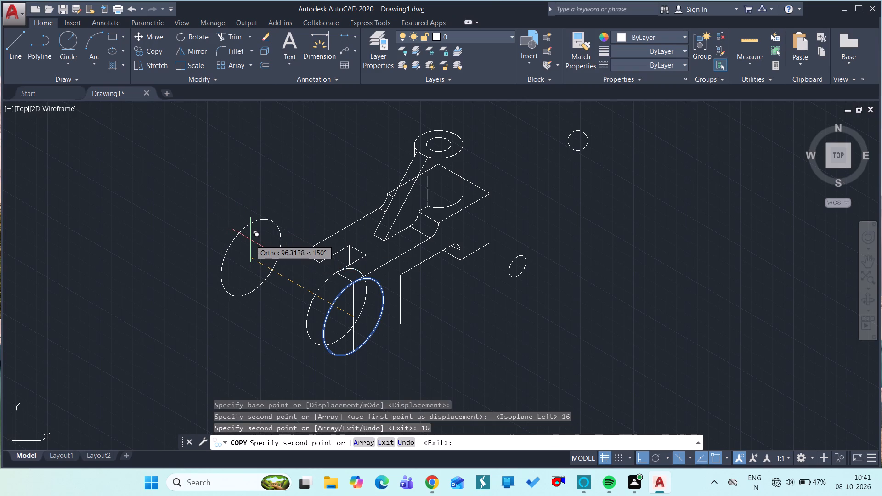
type("32")
key("space")
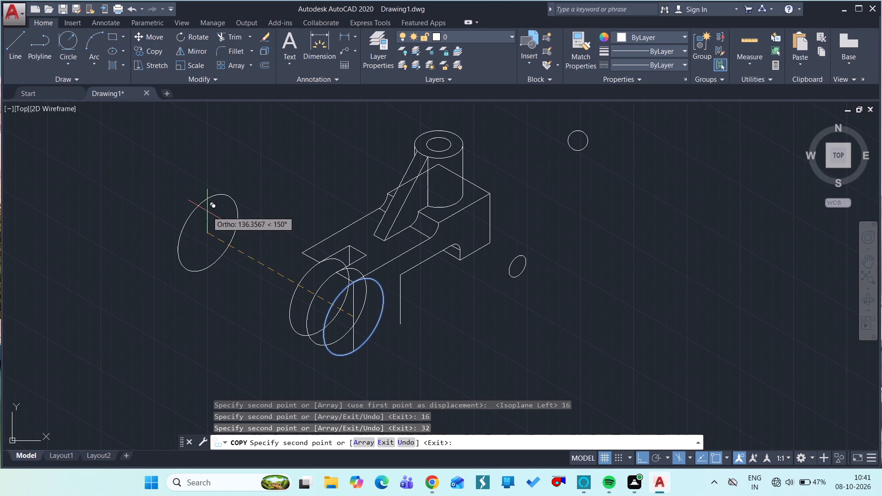
type("48")
key("space")
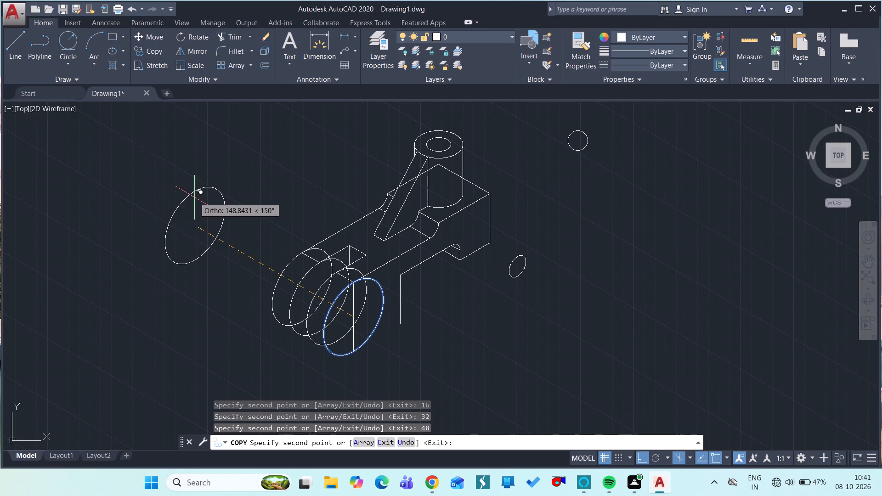
type("56")
key("space")
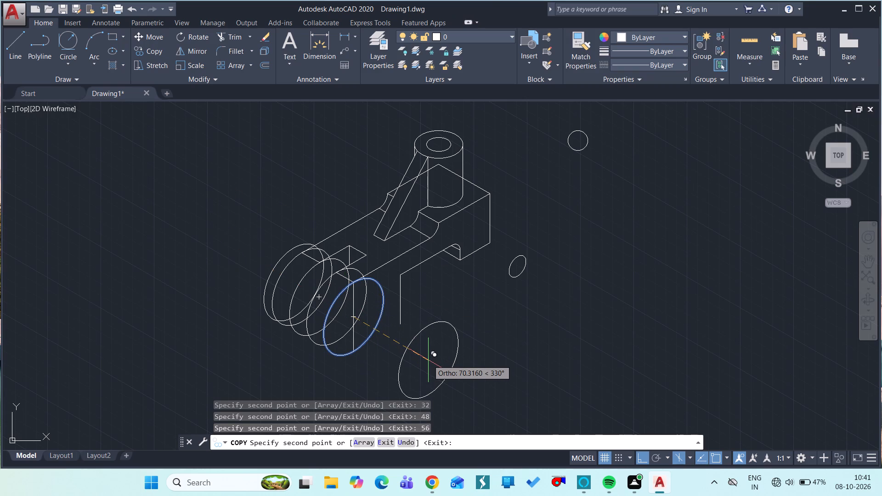
Add a copy of the isocircle 8 units from its centre along 330°.
type("8")
key("space")
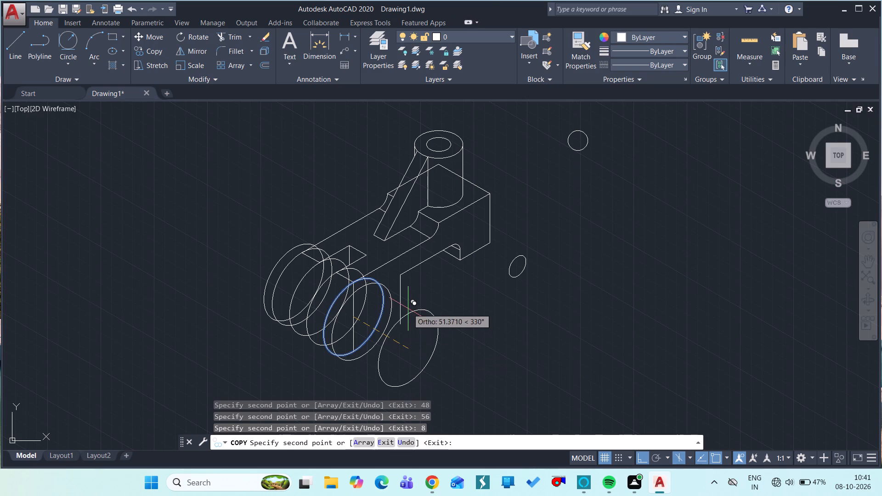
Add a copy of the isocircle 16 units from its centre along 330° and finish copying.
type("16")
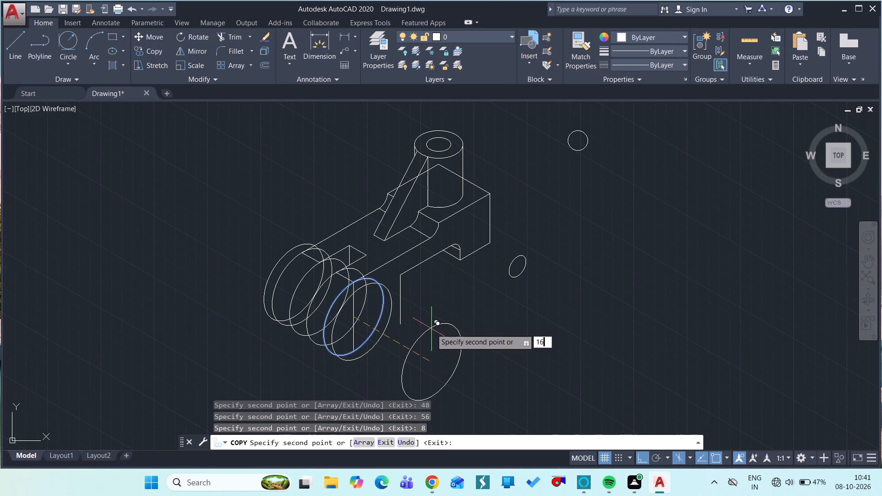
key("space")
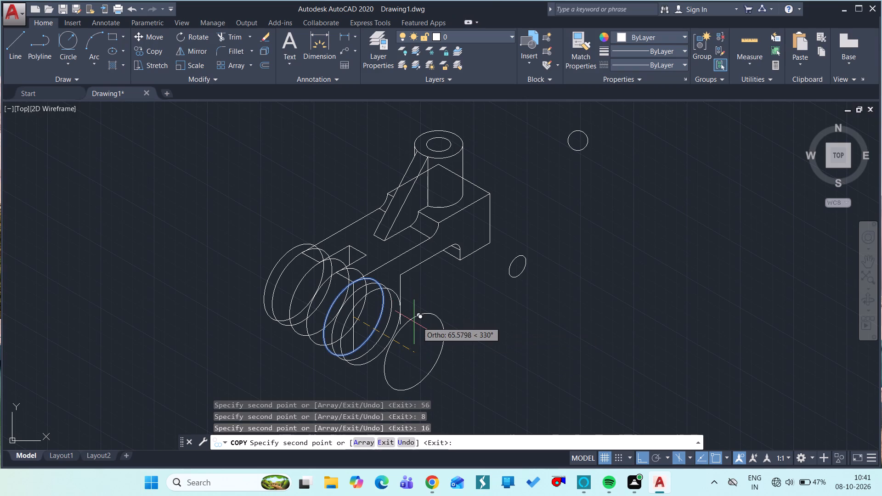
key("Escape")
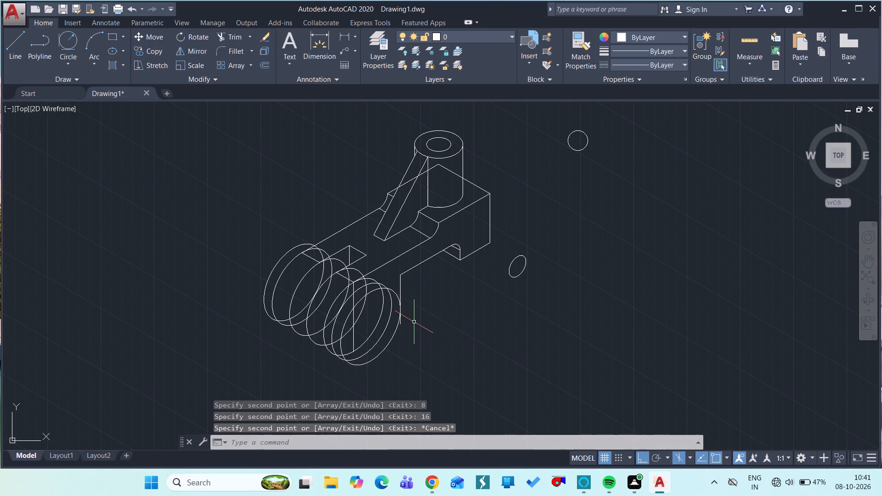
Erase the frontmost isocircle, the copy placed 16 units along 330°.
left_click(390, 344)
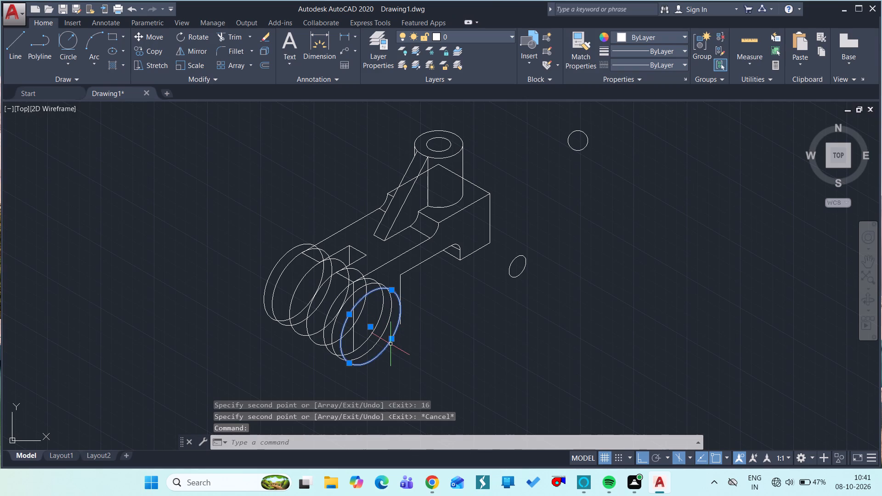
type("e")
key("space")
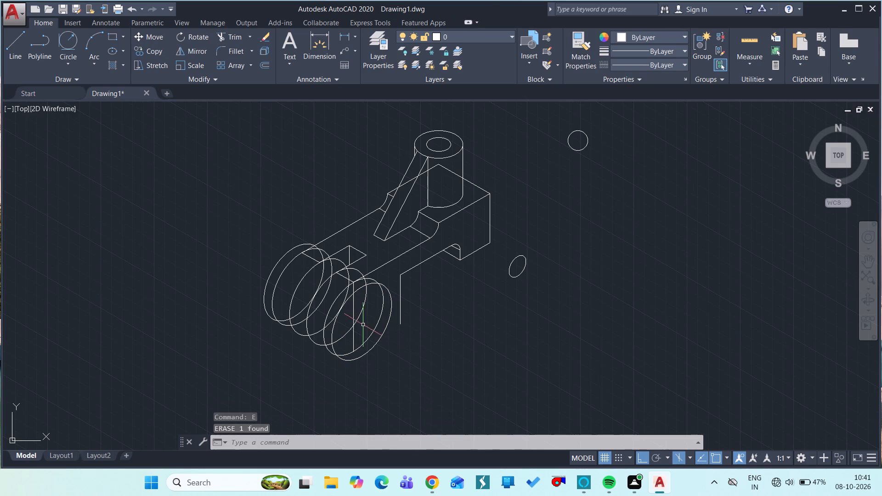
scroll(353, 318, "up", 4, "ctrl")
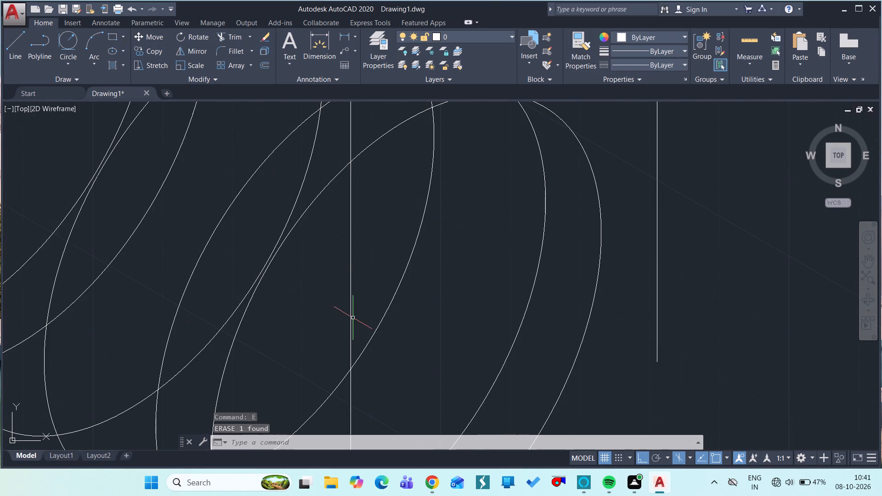
In isoplane Right, draw a line about 27 units along 210° from the lower end of the base's vertical edge into the front isocircle.
scroll(353, 318, "down", 2, "ctrl")
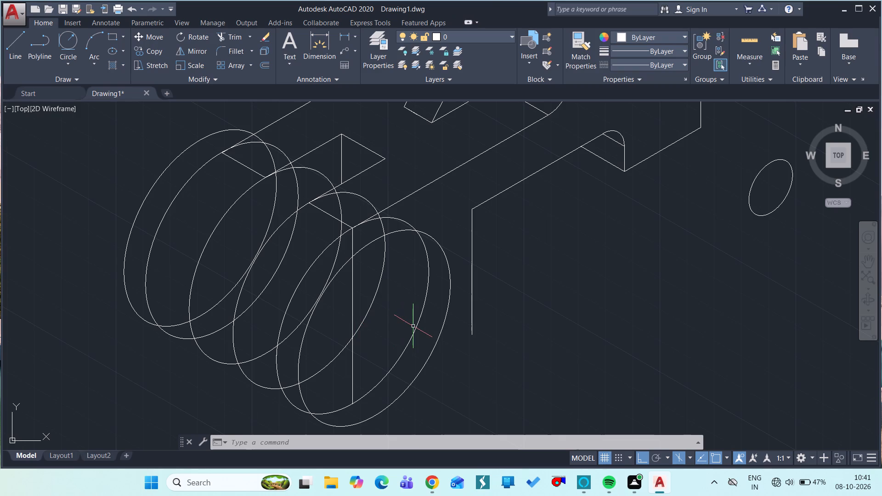
type("l")
key("space")
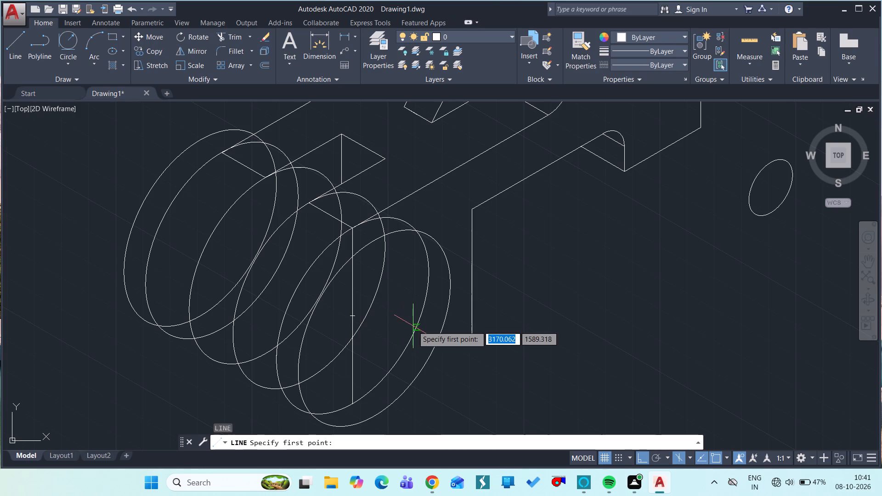
left_click(471, 334)
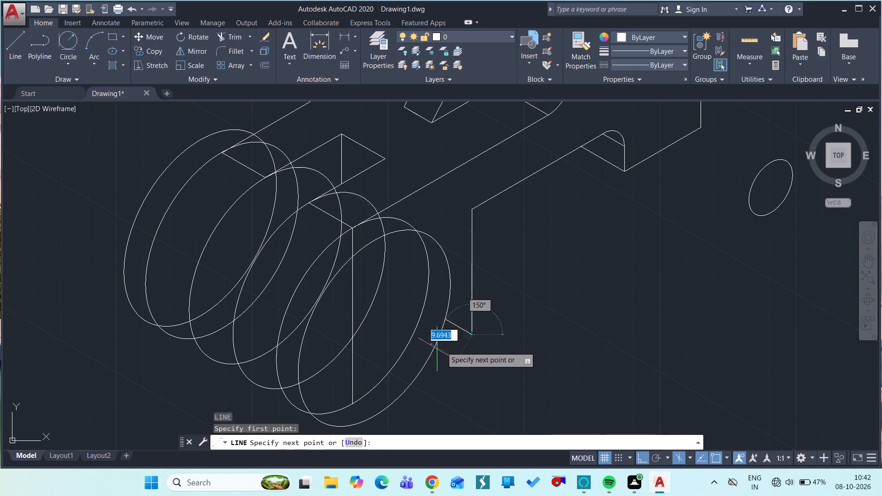
left_click(689, 459)
left_click(698, 439)
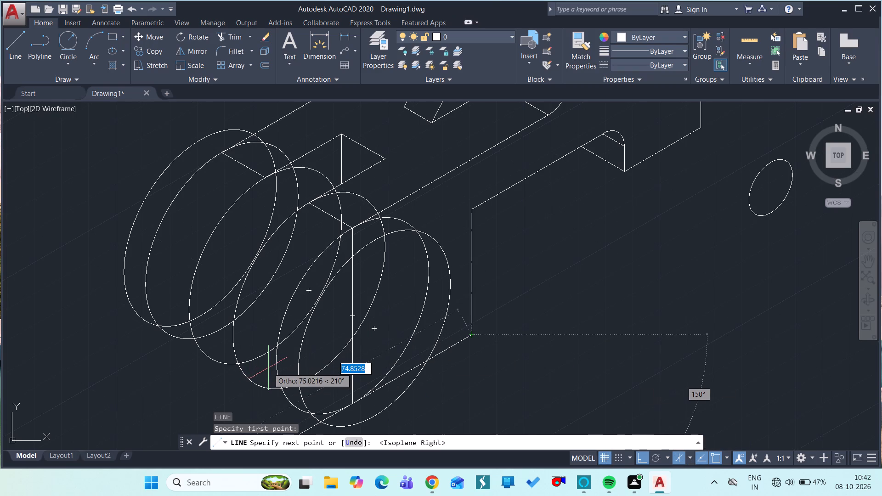
left_click(399, 379)
key("Escape")
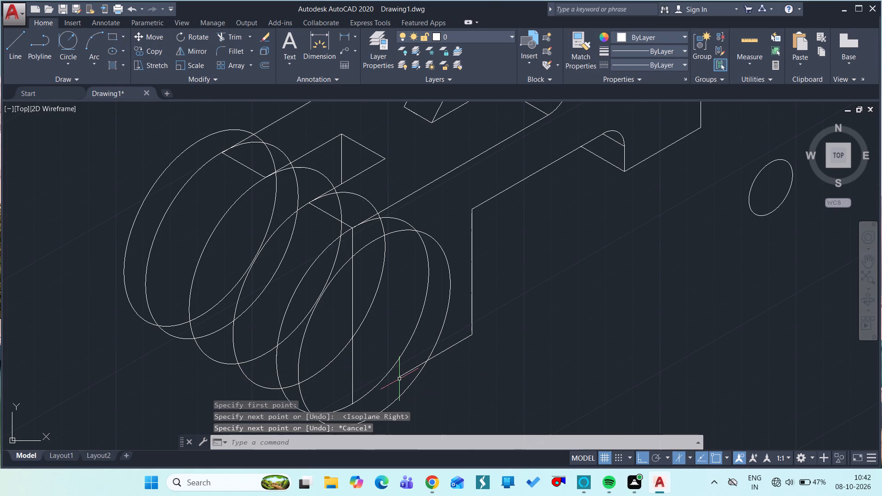
Trim off the end of the new 210° line that lies inside the front isocircle.
type("tr")
key("space")
key("space")
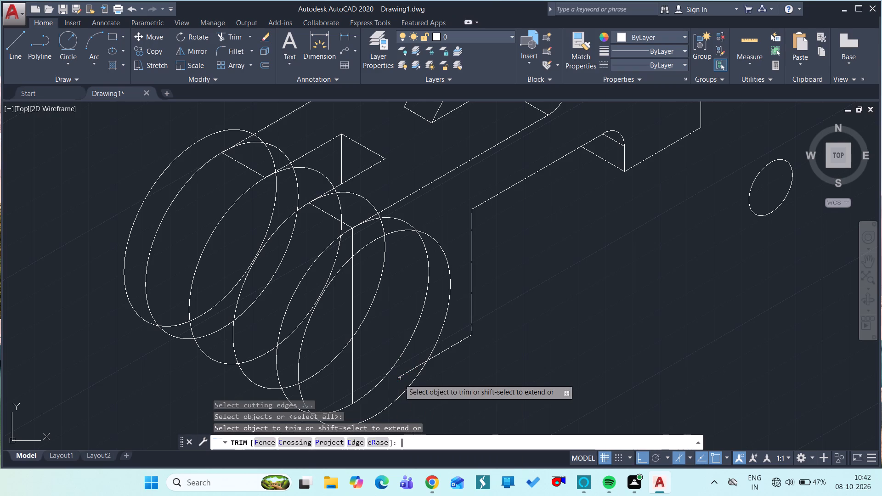
left_click(407, 375)
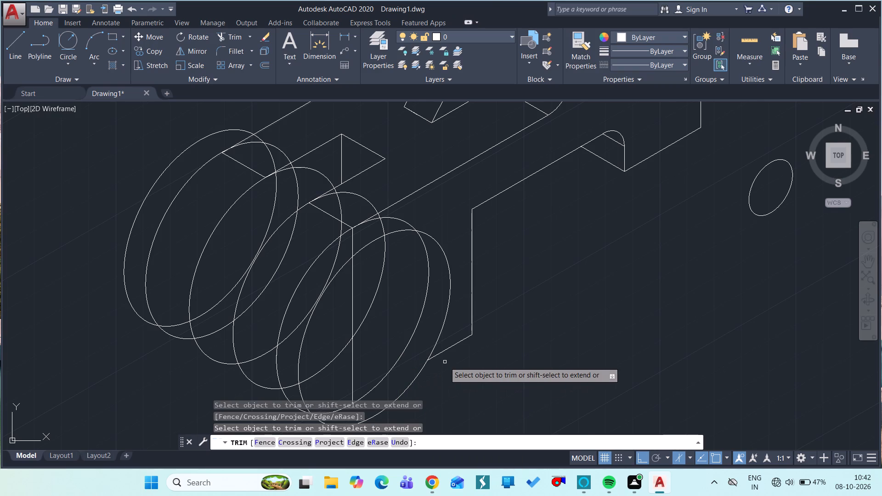
scroll(445, 362, "down", 1, "ctrl")
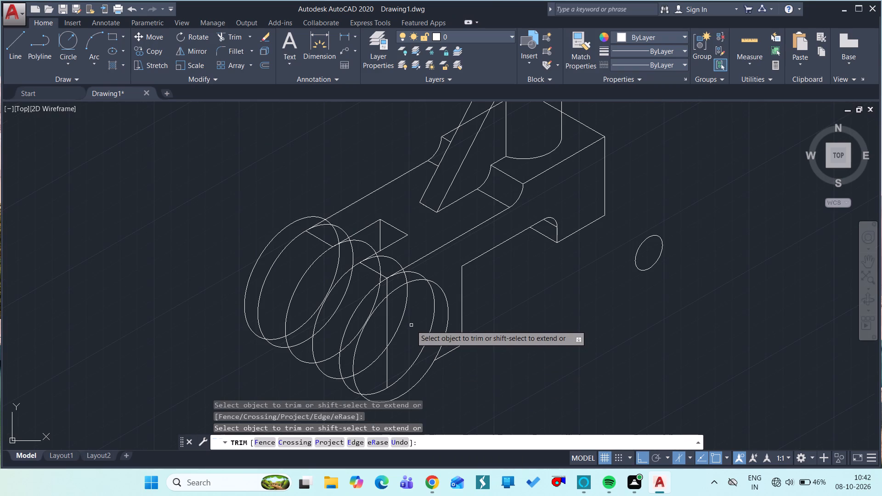
key("Escape")
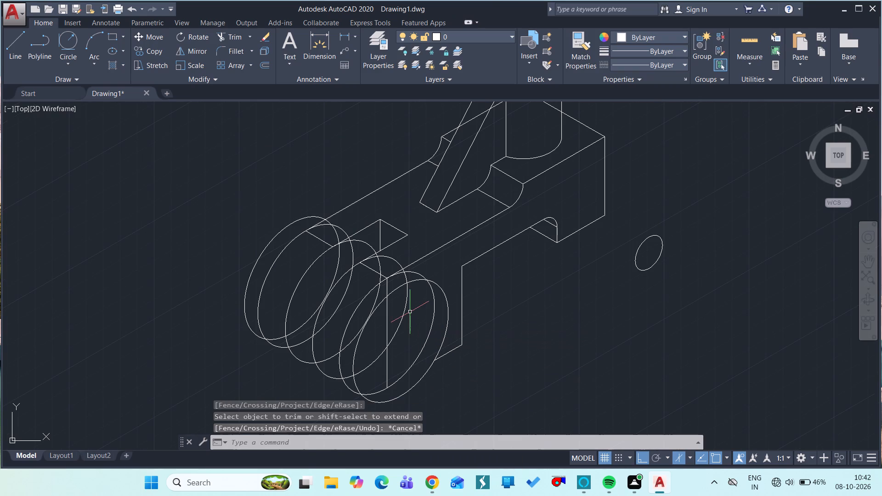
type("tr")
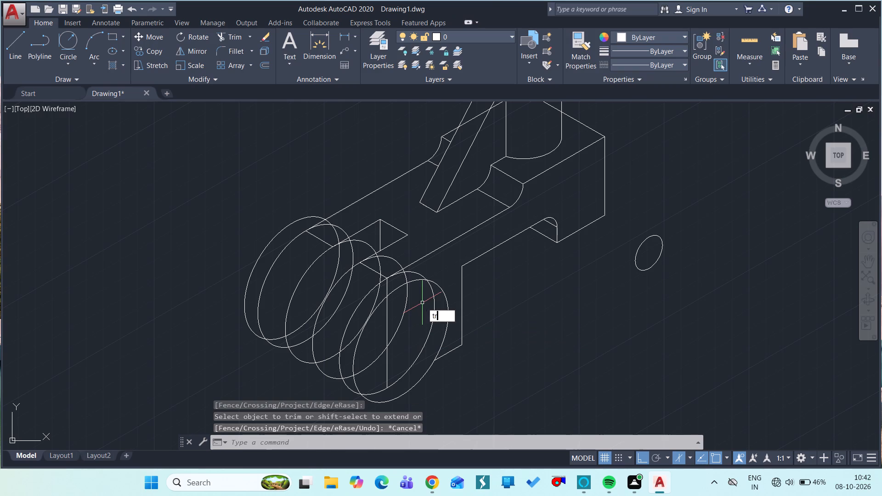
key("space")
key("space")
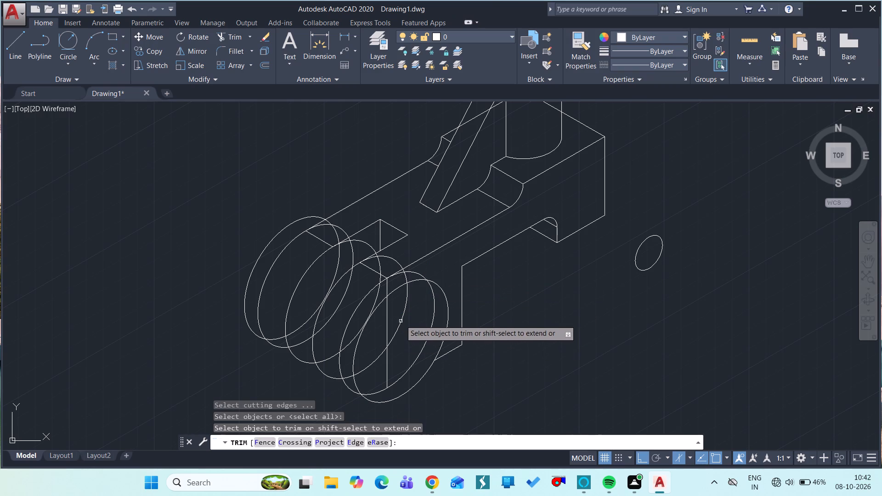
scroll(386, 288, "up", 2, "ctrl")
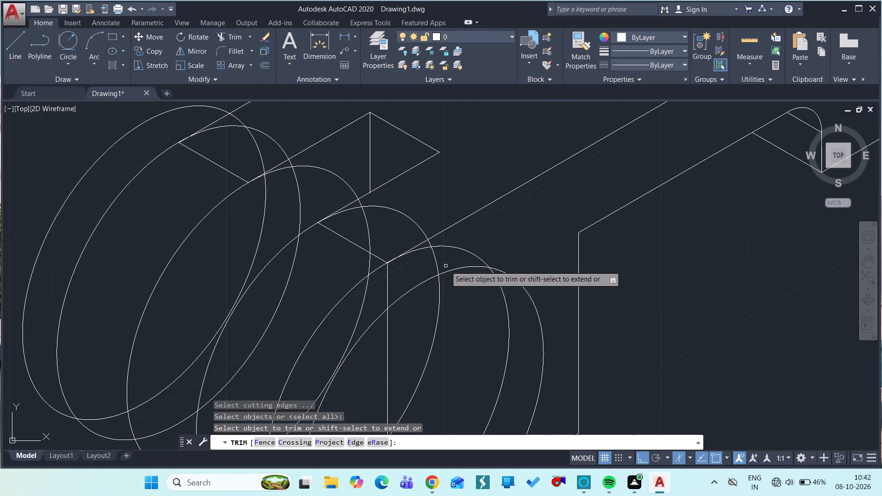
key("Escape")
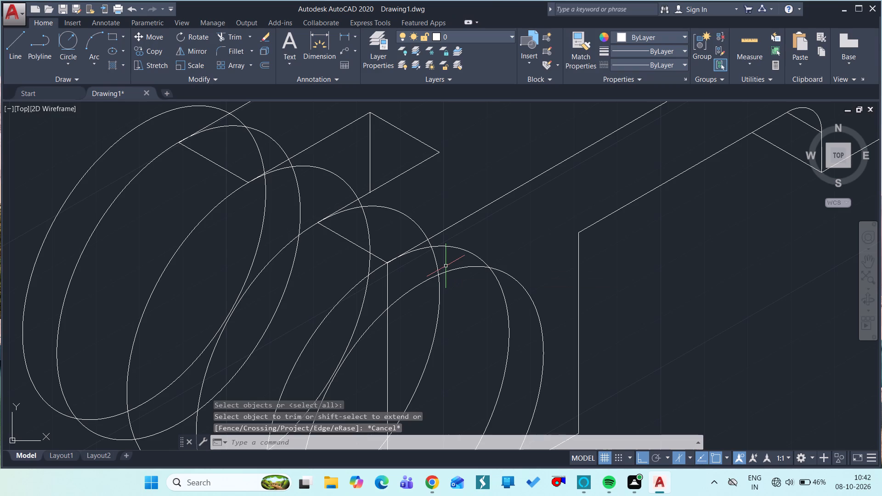
Draw an 8-unit line joining the upper outlines of the two front isocircles.
type("l")
key("space")
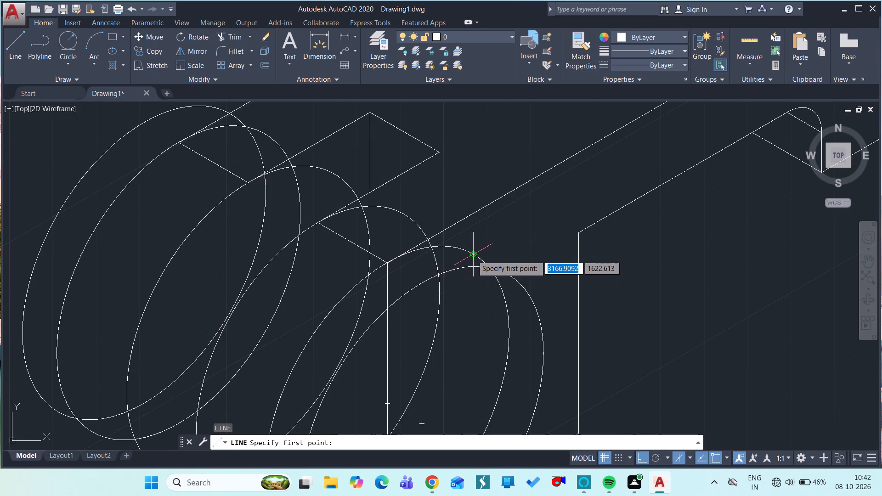
left_click_drag(474, 255, 519, 284)
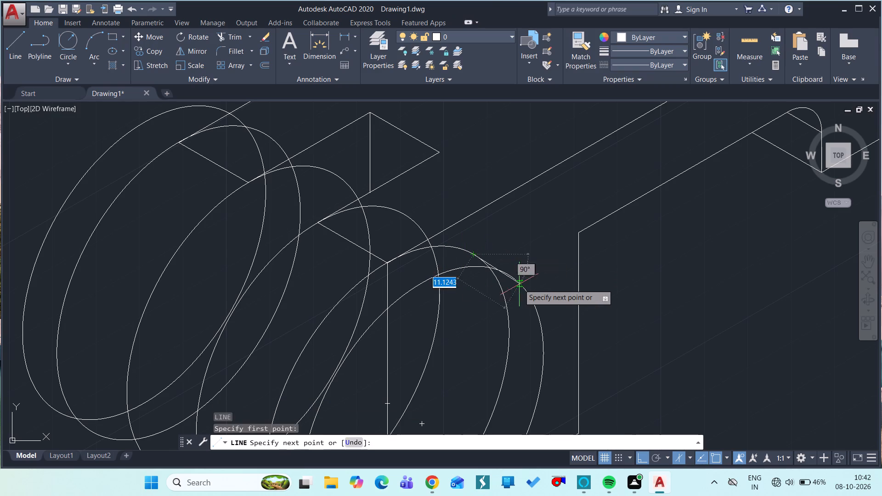
left_click_drag(519, 284, 519, 282)
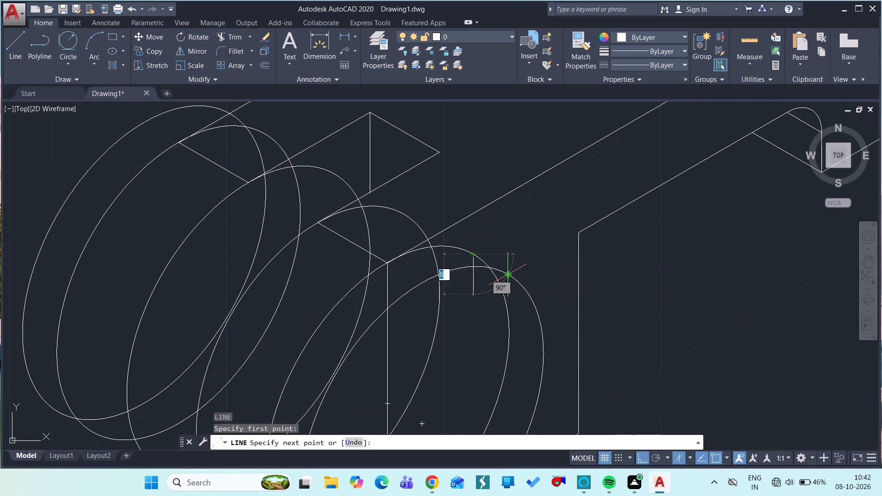
left_click(508, 277)
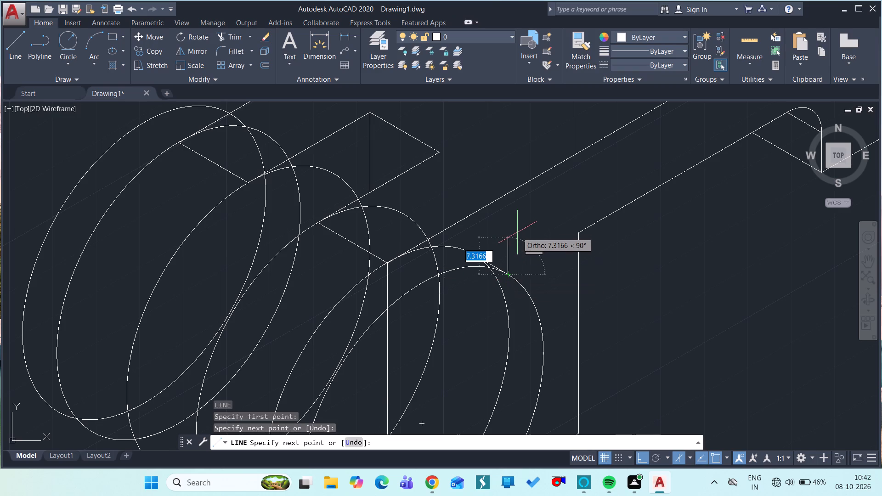
key("Escape")
Trim the second isocircle's short arc between the new joining line and the front isocircle.
type("tr")
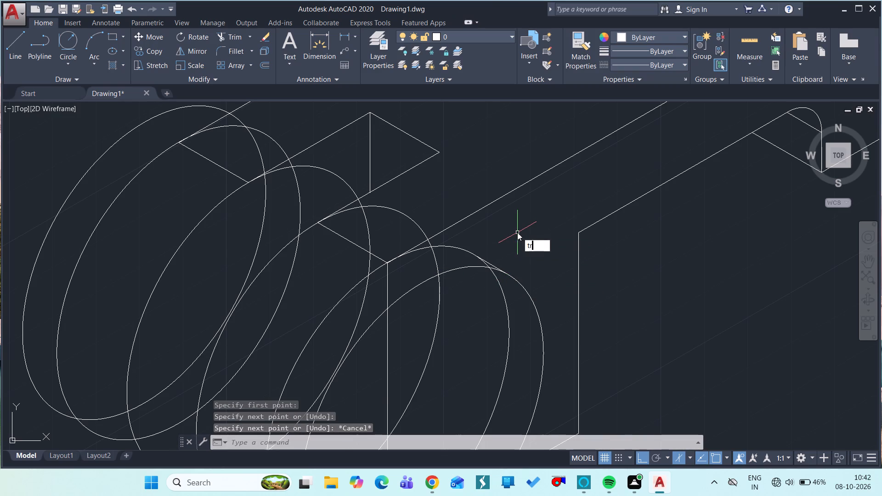
key("space")
key("space")
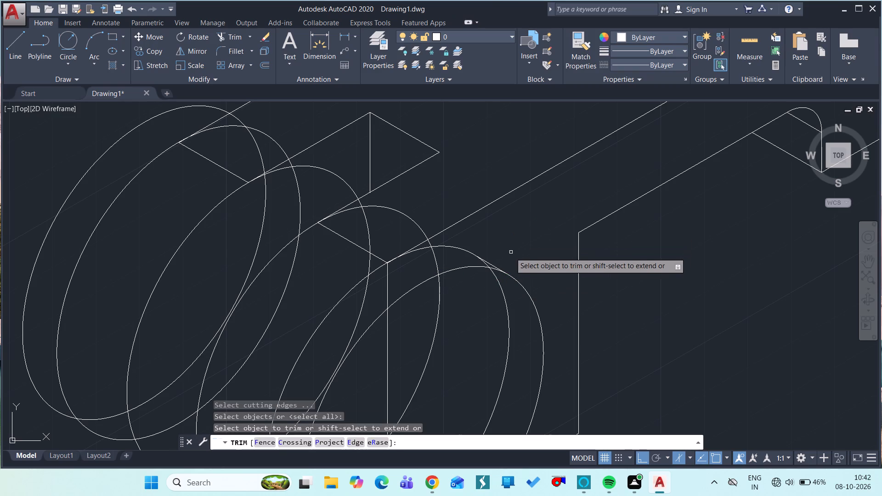
scroll(489, 265, "up", 3, "ctrl")
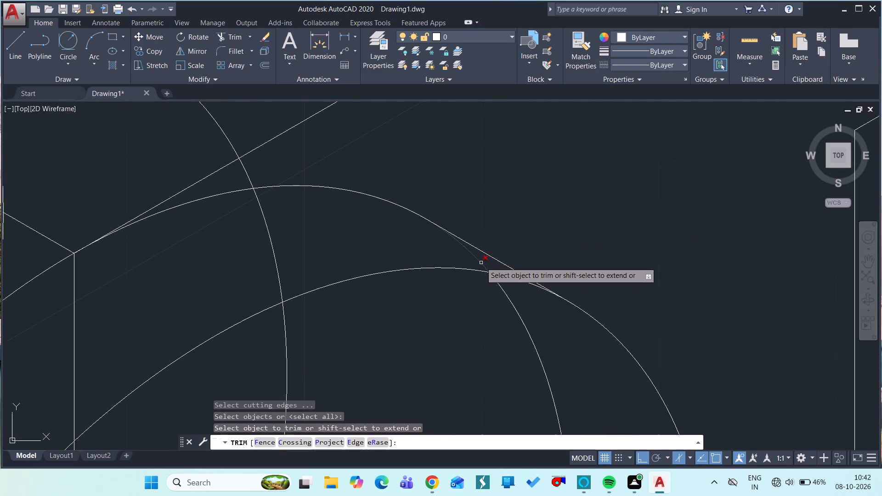
left_click(481, 262)
scroll(481, 262, "down", 3, "ctrl")
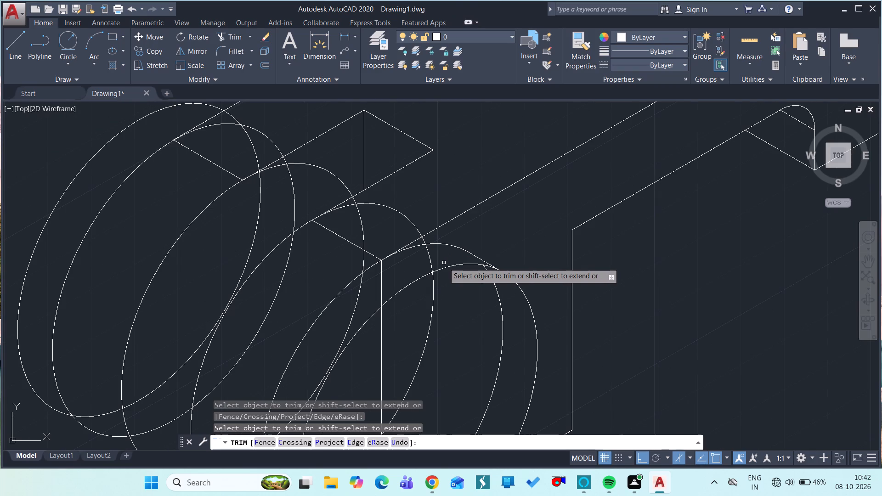
Trim the upper arcs of the third isocircle from the front, down to where it meets the front isocircle.
left_click(408, 219)
left_click(408, 219)
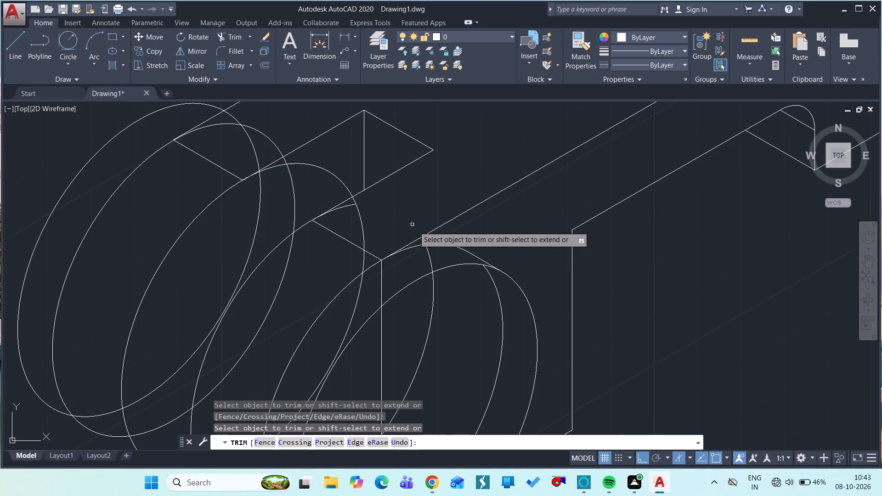
left_click_drag(423, 241, 427, 253)
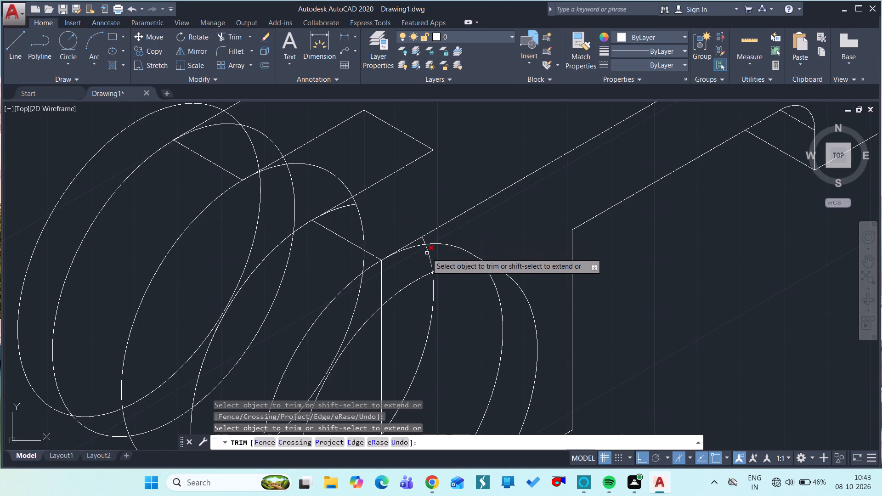
left_click_drag(427, 253, 431, 232)
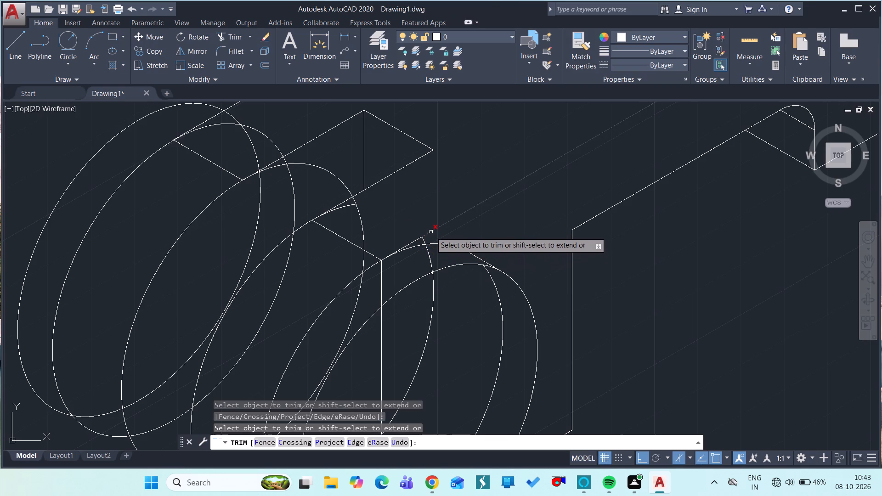
left_click_drag(431, 232, 431, 231)
scroll(431, 231, "up", 3, "ctrl")
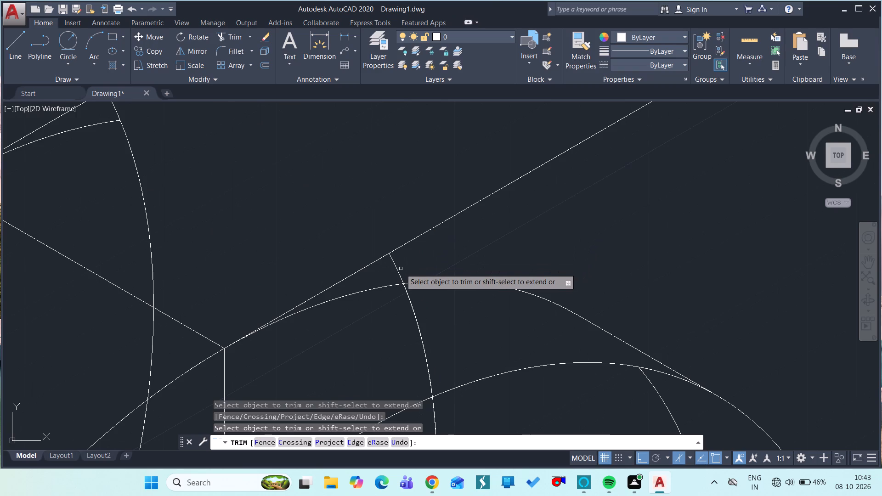
left_click(399, 273)
scroll(423, 299, "down", 1, "ctrl")
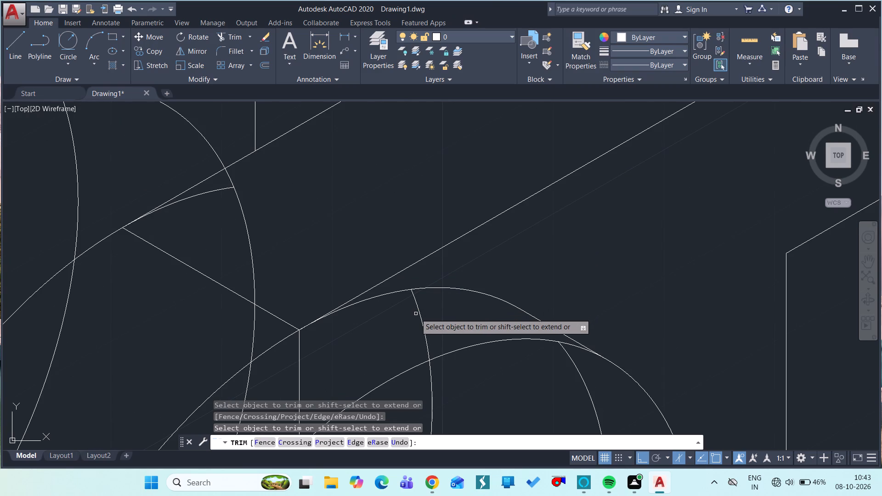
left_click(419, 316)
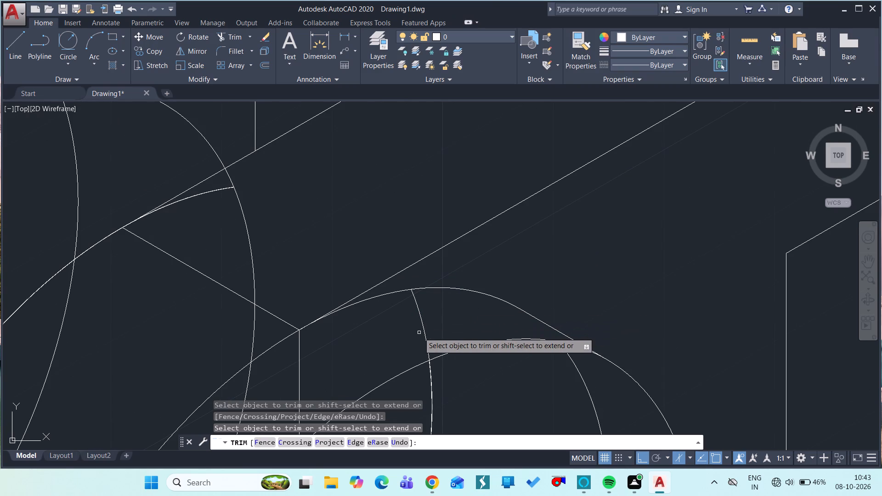
left_click(424, 333)
scroll(459, 313, "down", 2, "ctrl")
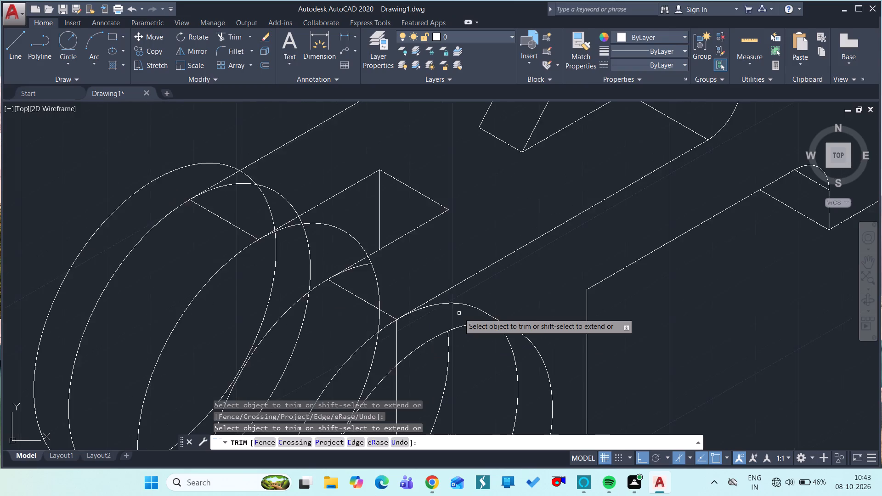
Trim the second and third isocircles' arcs and the vertical line inside the front isocircle, plus the second isocircle's lower tail.
scroll(460, 312, "down", 2, "ctrl")
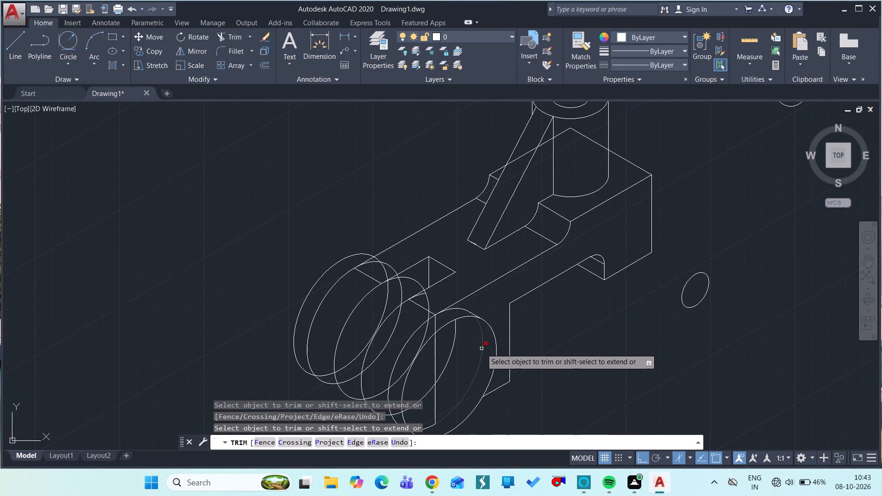
left_click(481, 349)
scroll(465, 353, "down", 1, "ctrl")
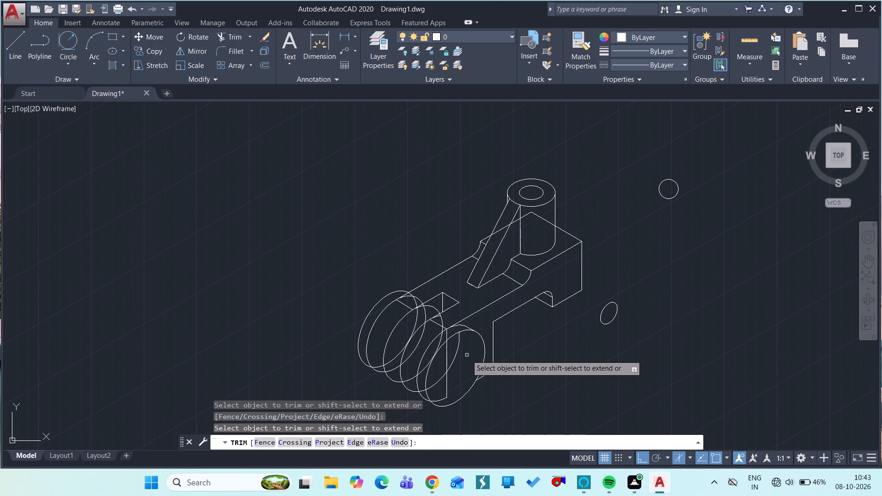
left_click(453, 360)
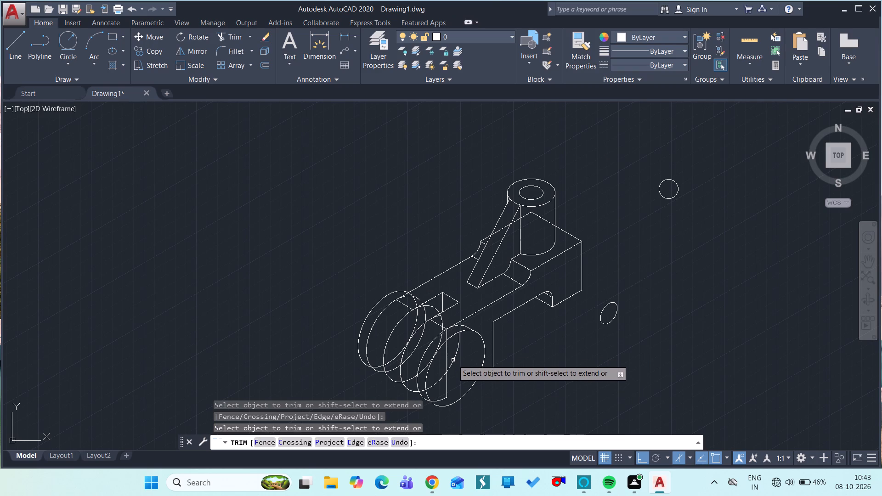
left_click(439, 380)
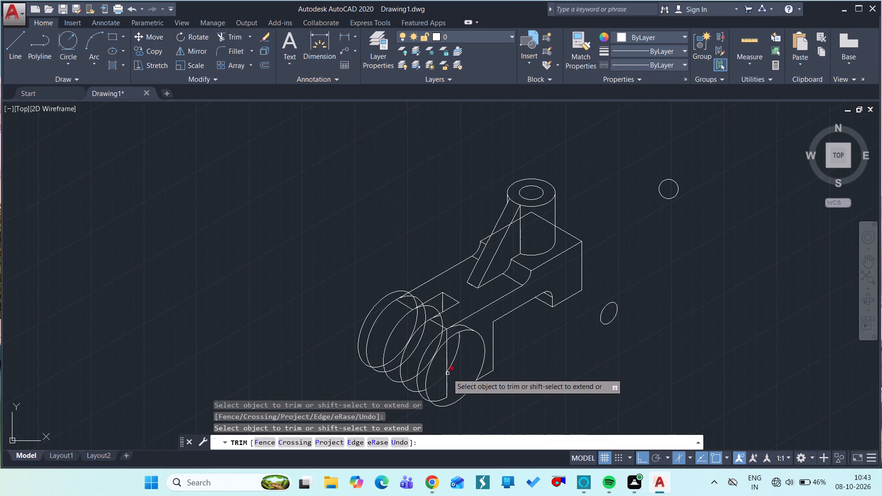
left_click(448, 372)
left_click(443, 377)
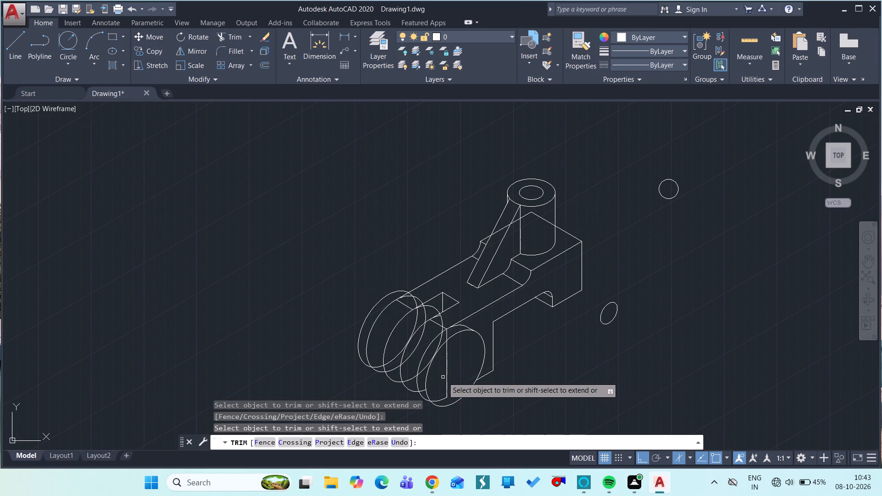
left_click(441, 400)
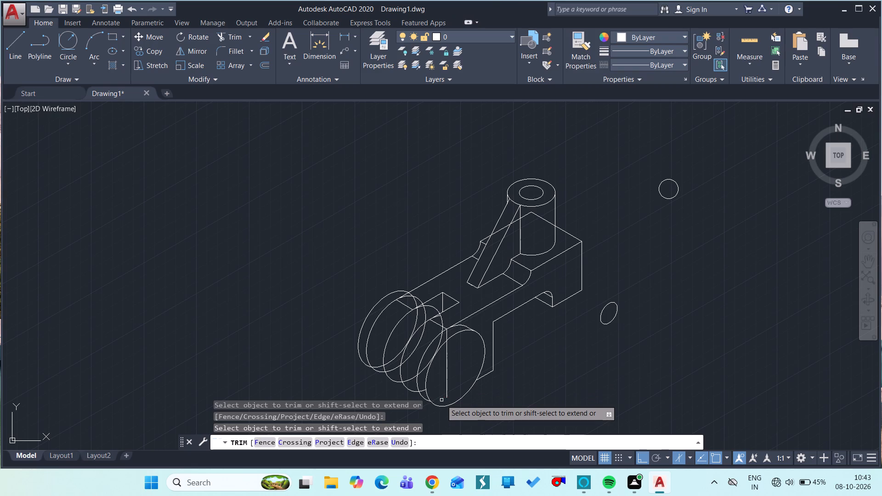
left_click(447, 387)
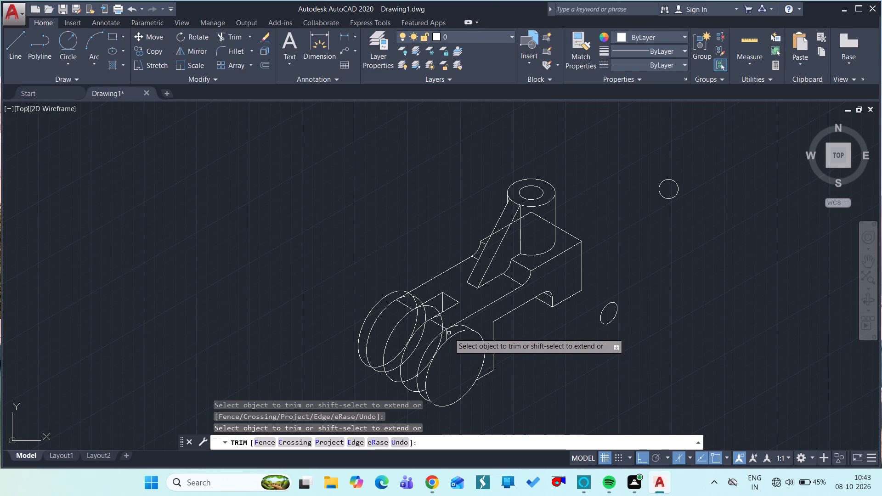
scroll(442, 342, "down", 2, "ctrl")
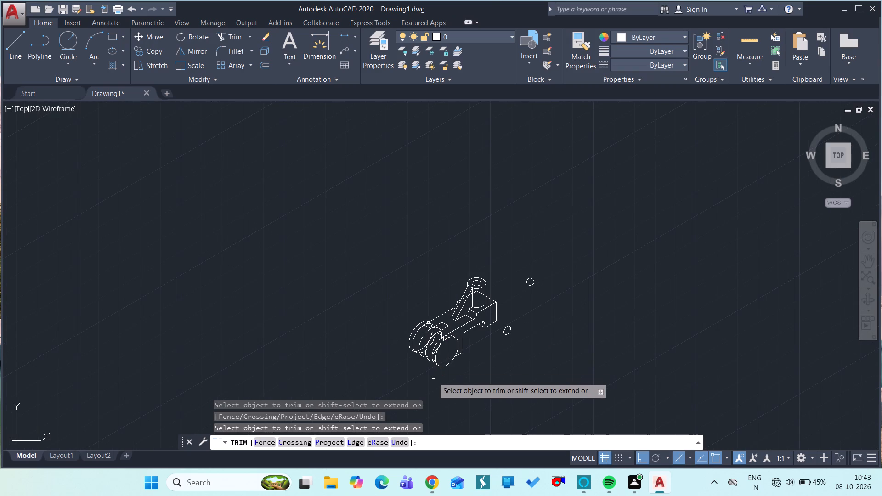
scroll(433, 378, "up", 4, "ctrl")
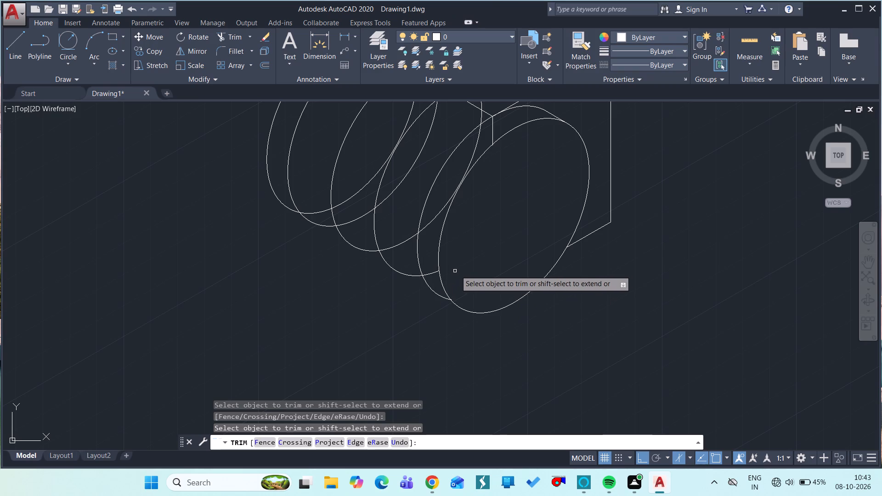
scroll(459, 267, "down", 1, "ctrl")
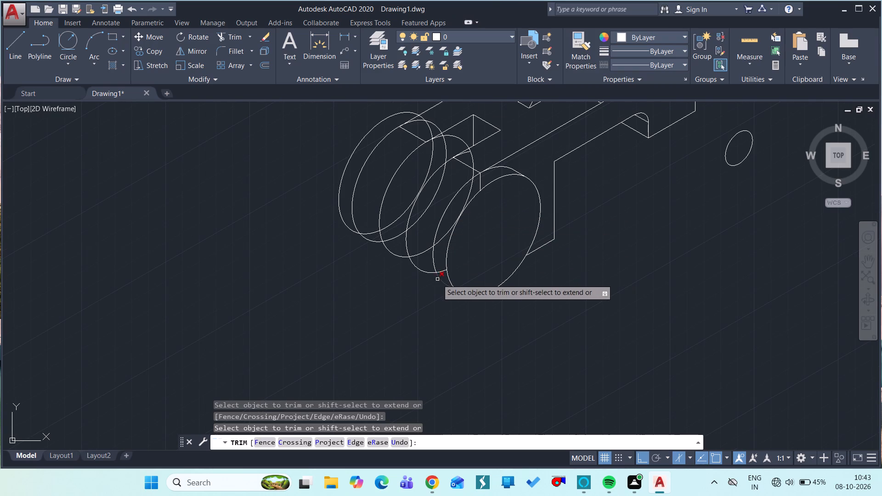
left_click(440, 280)
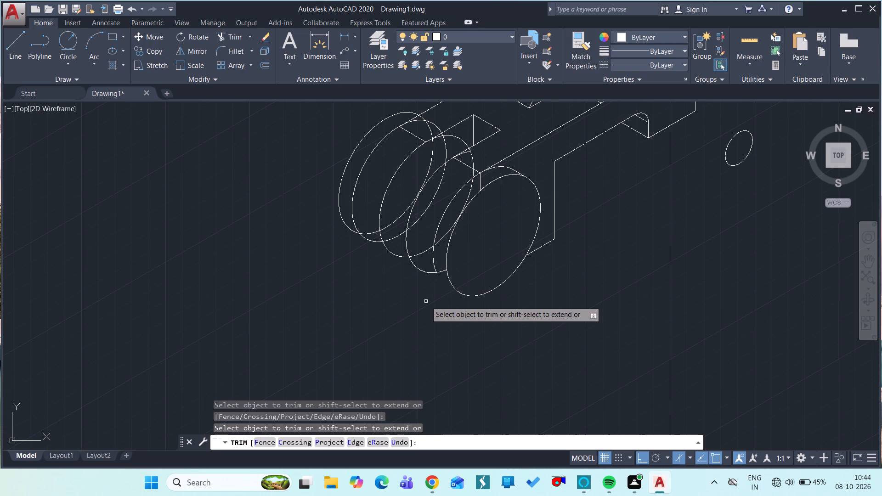
key("Escape")
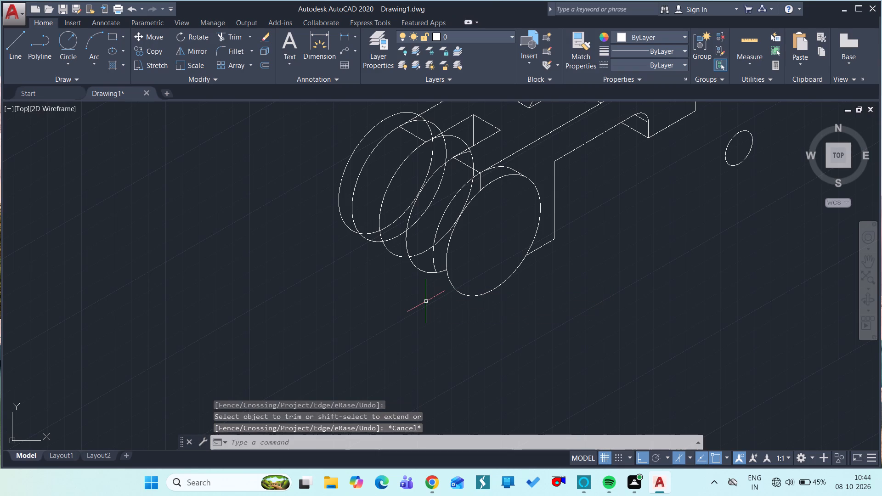
Draw a 24-unit line joining the lower outlines of the front isocircle and the third isocircle from the front.
type("l")
key("space")
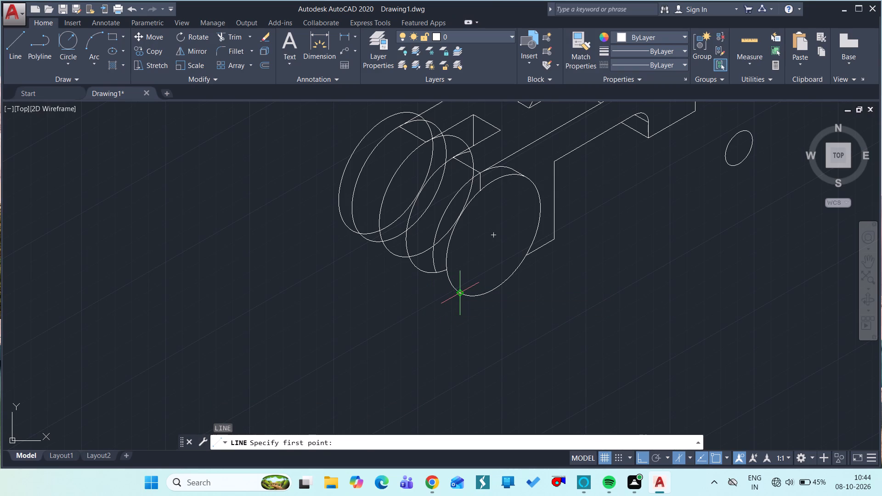
left_click_drag(459, 294, 418, 272)
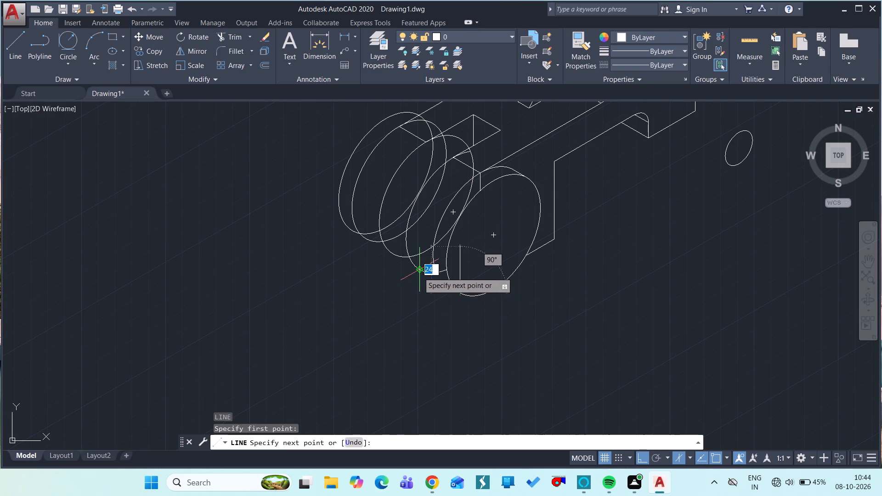
left_click(418, 272)
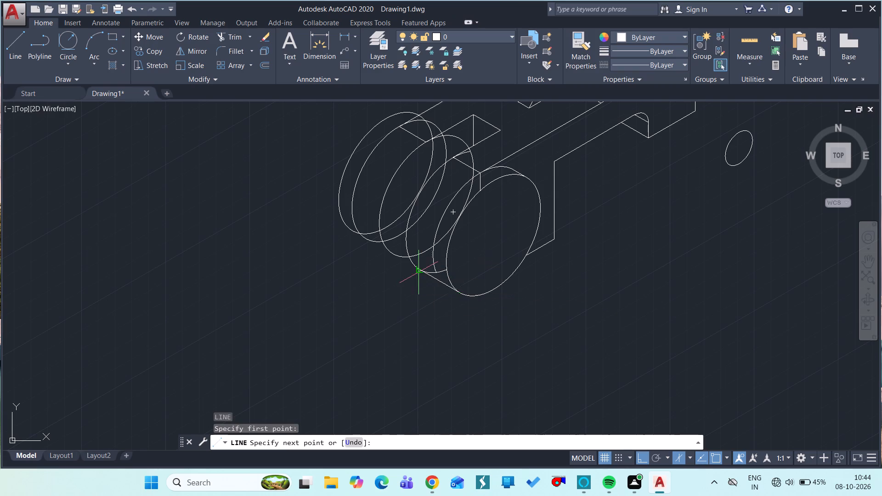
key("Escape")
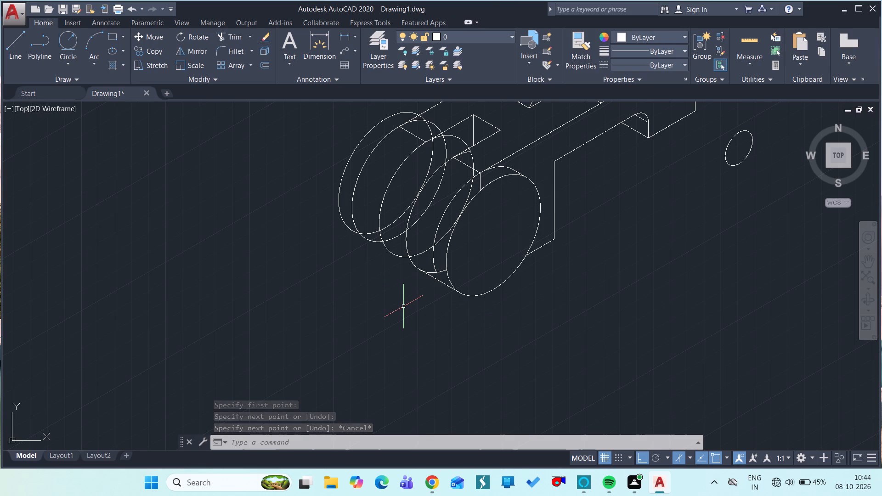
Trim the third isocircle's lower end beyond the new joining line and the second isocircle's arcs behind the front isocircle.
type("tr")
key("space")
key("space")
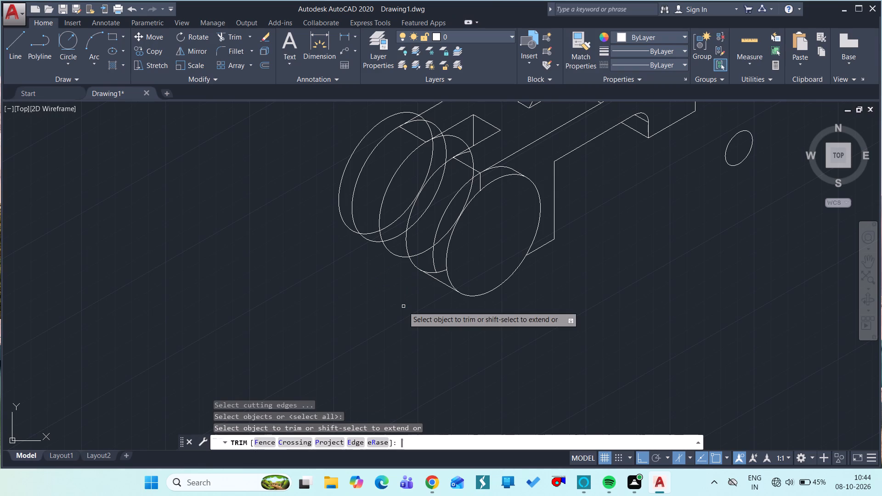
left_click(442, 272)
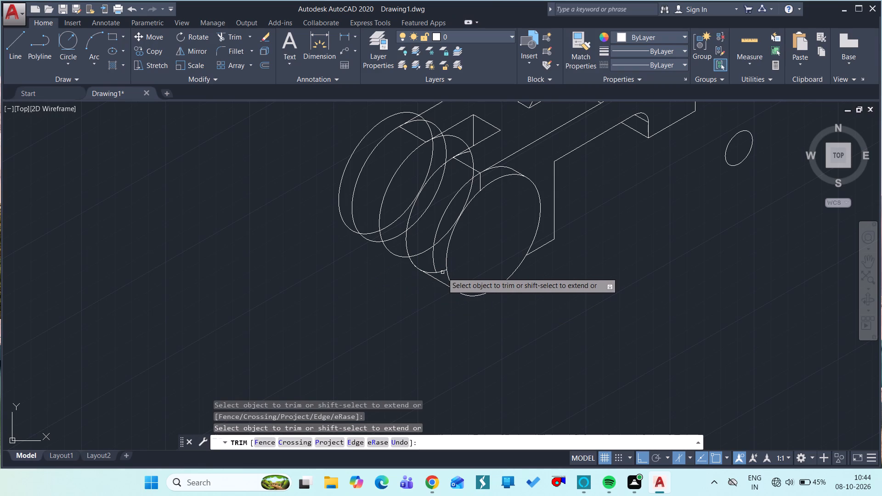
left_click(440, 271)
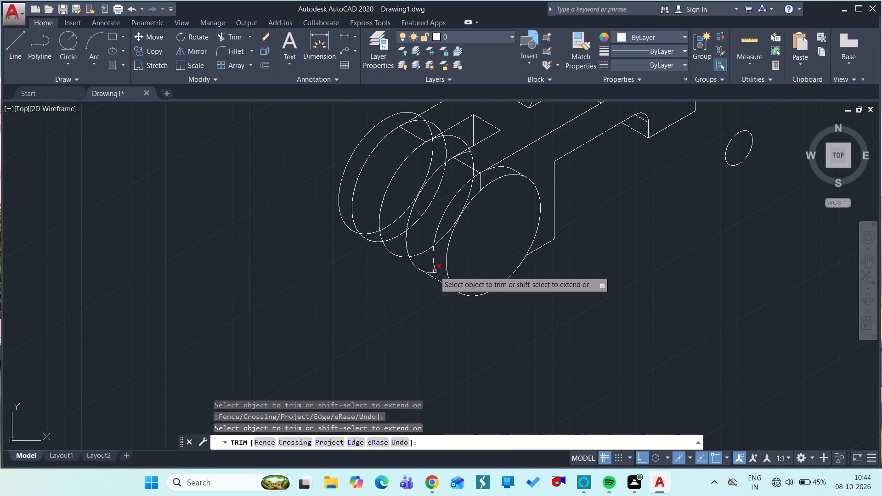
left_click(434, 272)
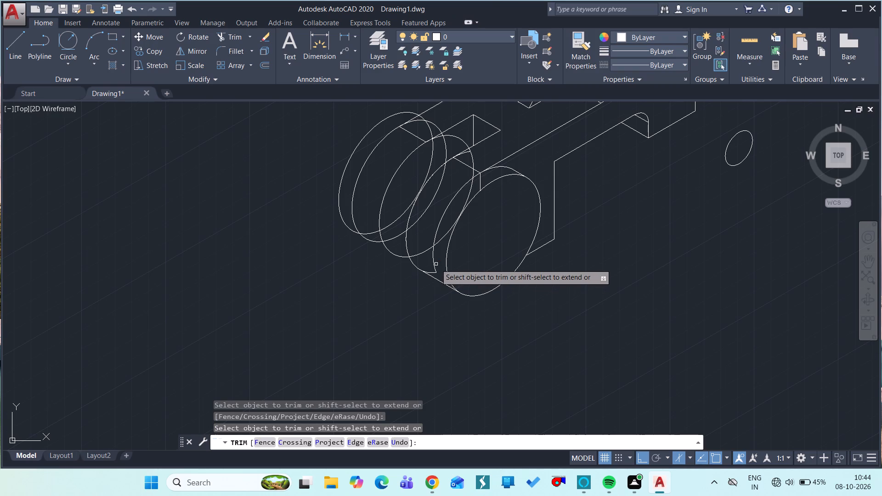
left_click(434, 261)
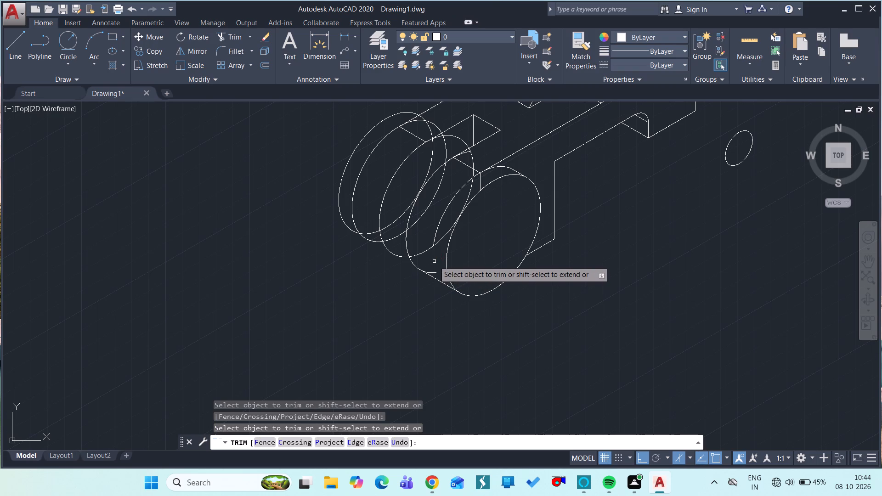
left_click(432, 272)
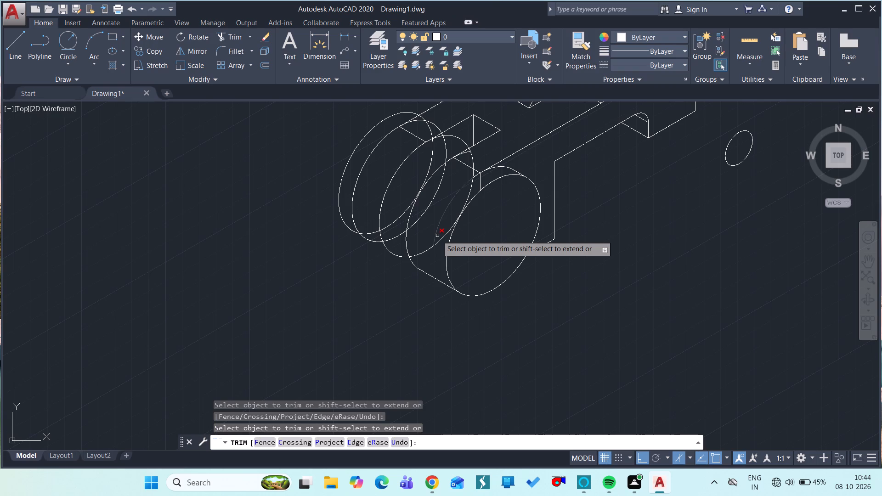
left_click(437, 236)
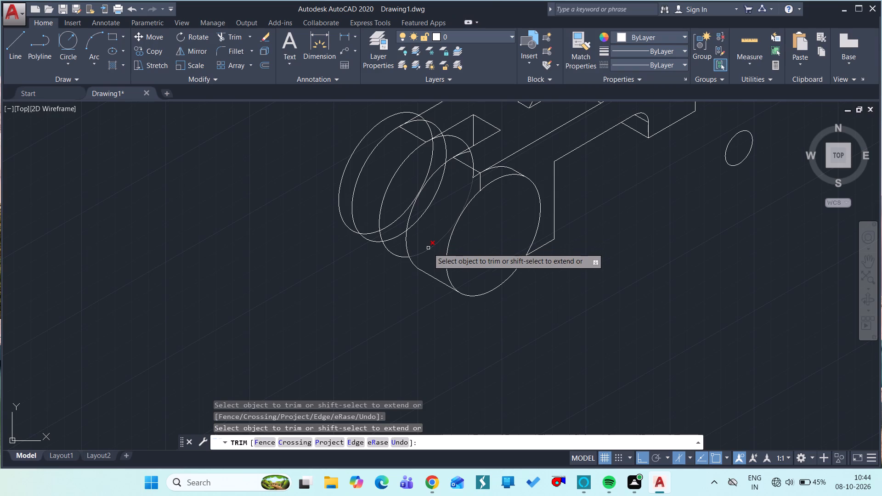
Trim the fourth isocircle's arc crossing the cylinder side and the second isocircle's leftover piece near the sloped edge's lower corner.
left_click(428, 248)
scroll(470, 192, "up", 2, "ctrl")
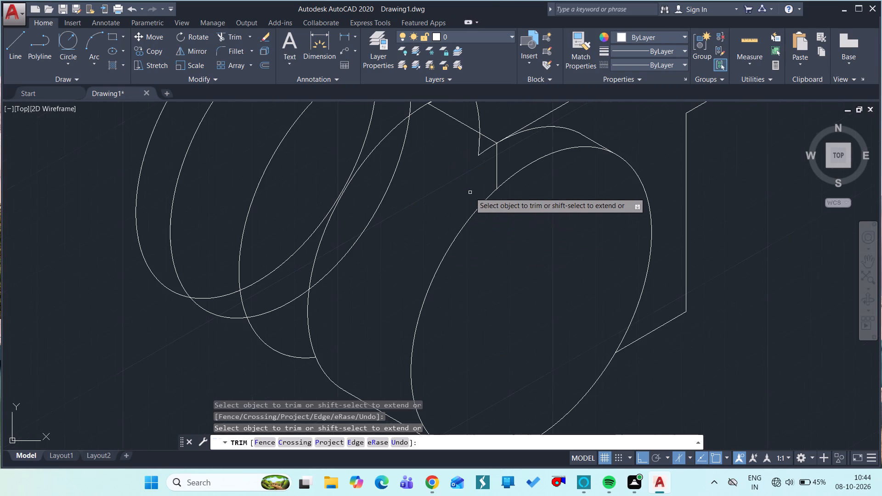
left_click_drag(488, 147, 486, 147)
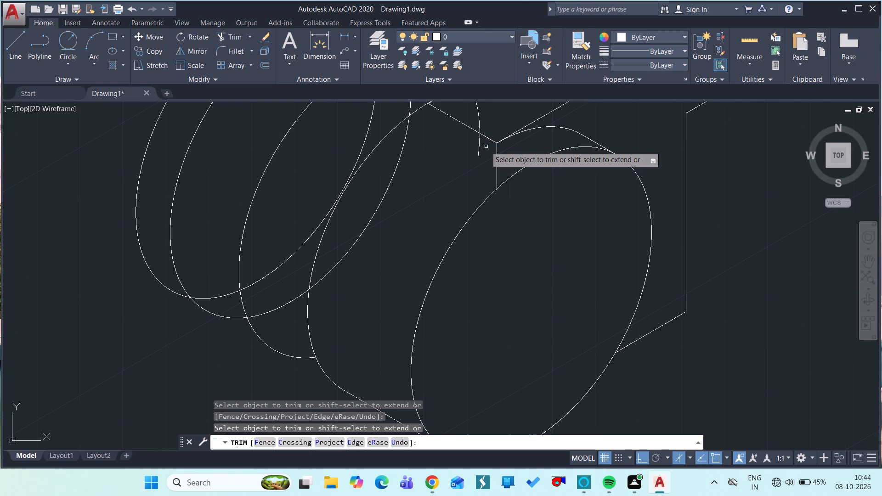
left_click_drag(486, 147, 480, 139)
left_click(480, 139)
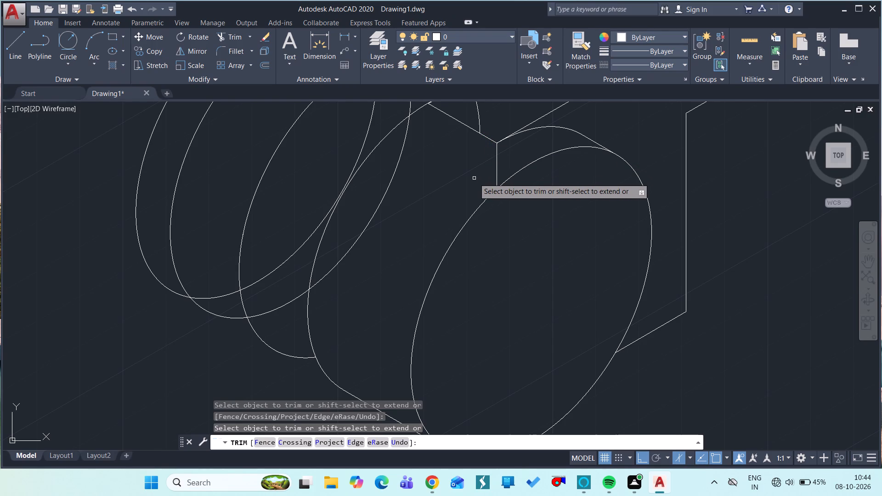
key("Escape")
Erase the short vertical line between the sloped edge's lower corner and the front isocircle.
left_click(497, 161)
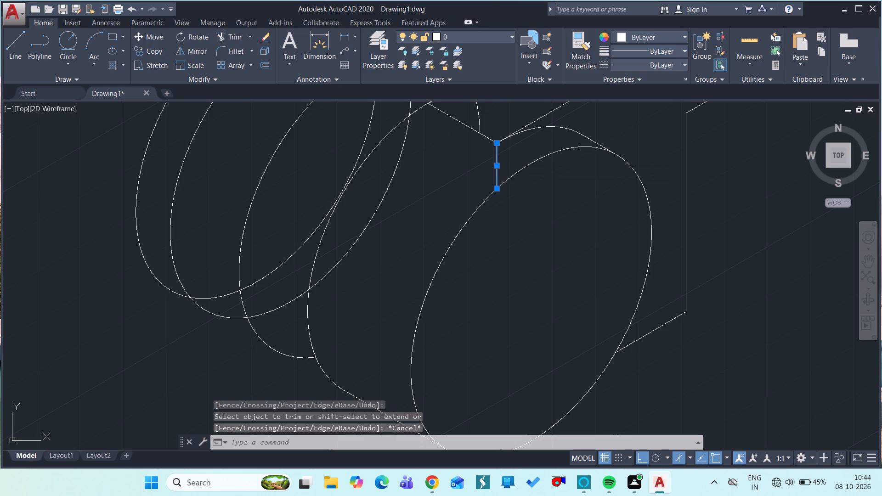
type("e")
key("space")
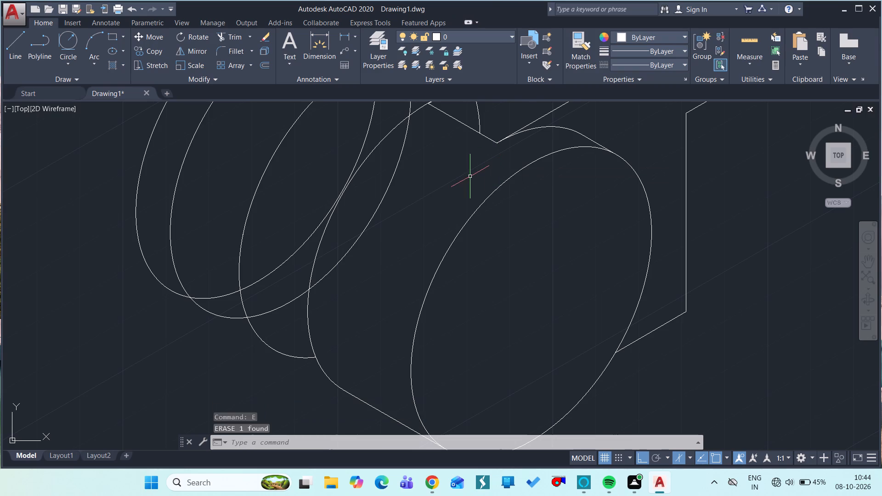
Trim the fifth isocircle's arc inside the third, plus the third and fourth isocircles' arcs just below the edge at the sloped edge's upper corner.
scroll(470, 176, "down", 2, "ctrl")
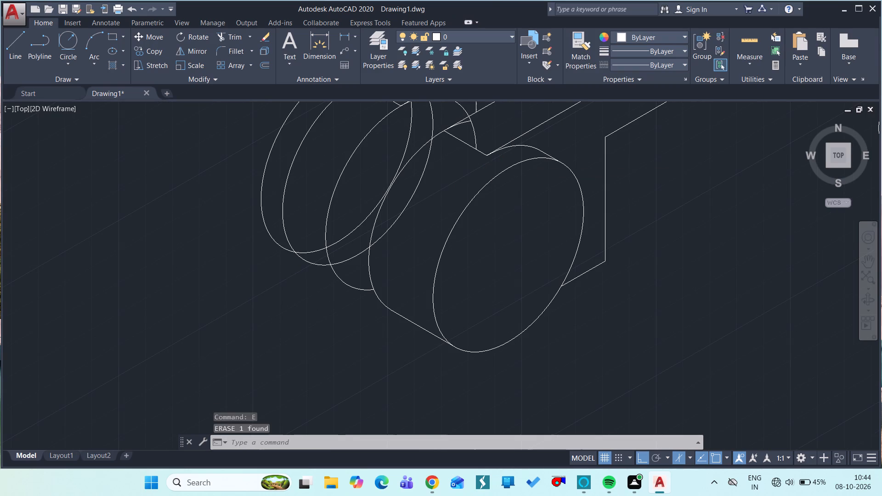
type("tr")
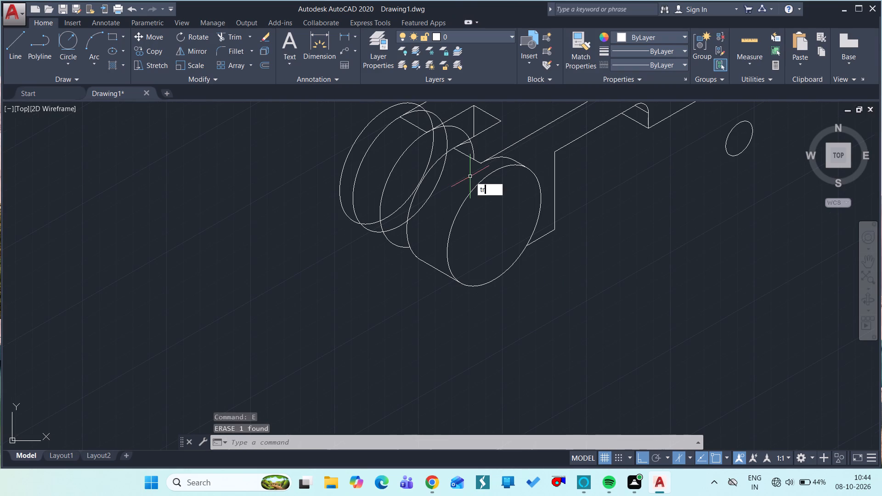
key("space")
key("space")
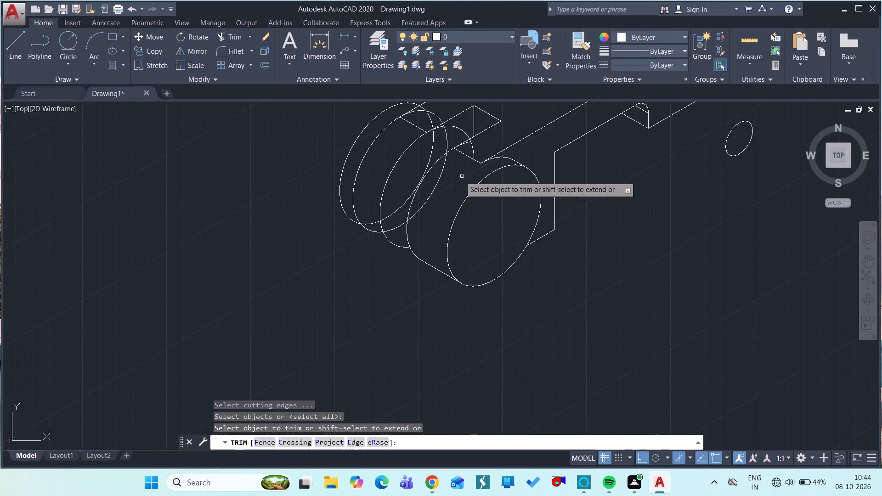
left_click(439, 179)
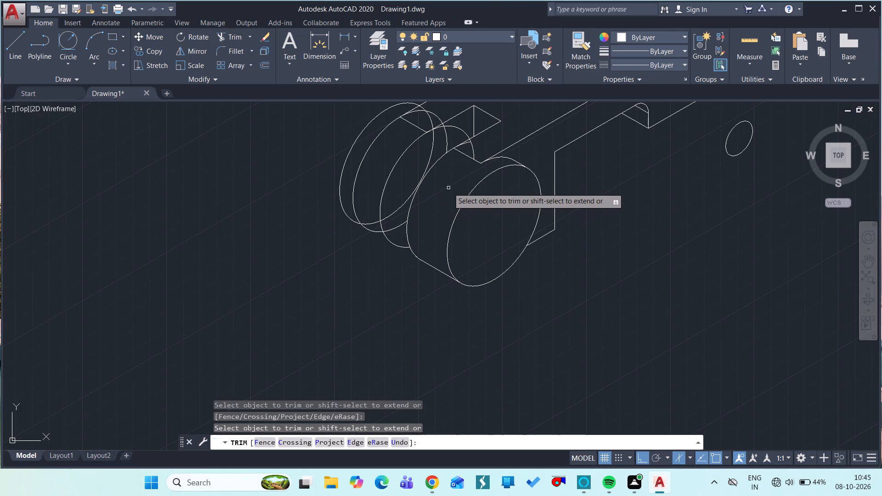
scroll(472, 139, "up", 4, "ctrl")
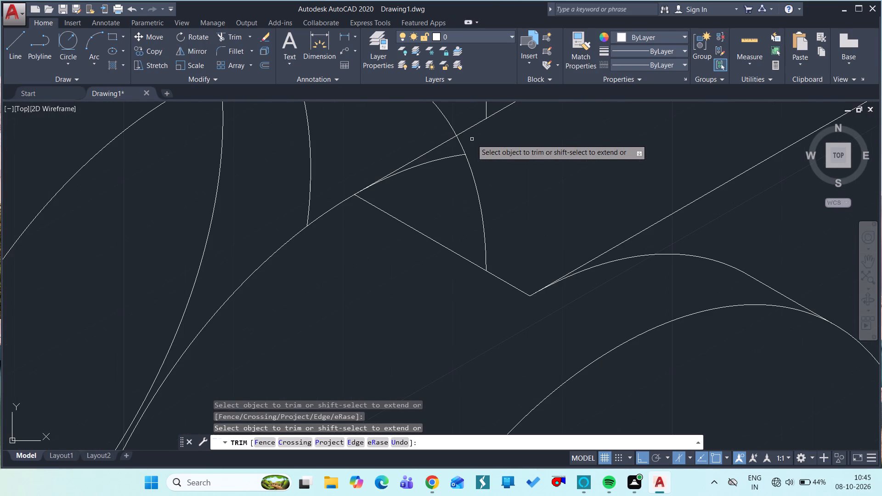
left_click_drag(458, 140, 449, 158)
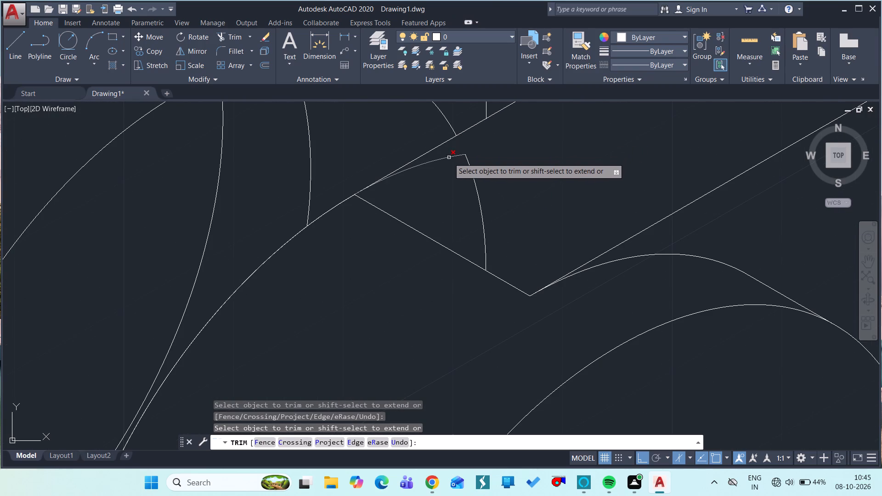
left_click_drag(449, 158, 448, 158)
left_click(448, 158)
left_click(447, 156)
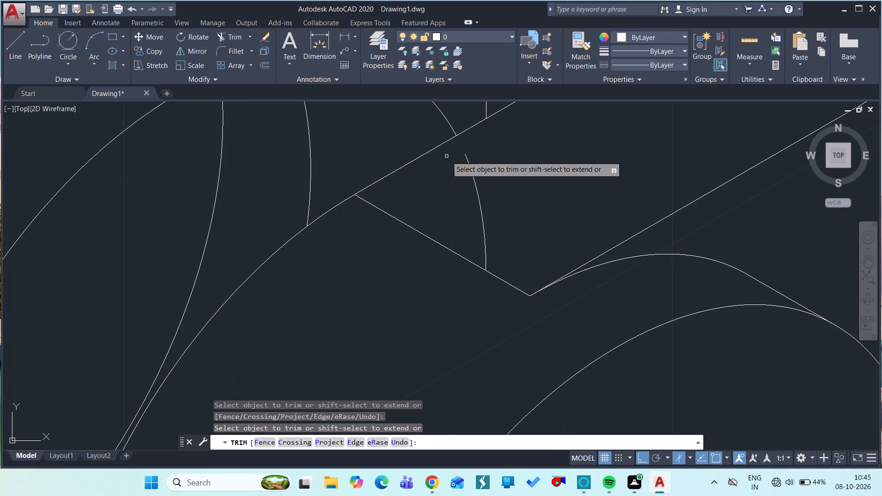
key("Escape")
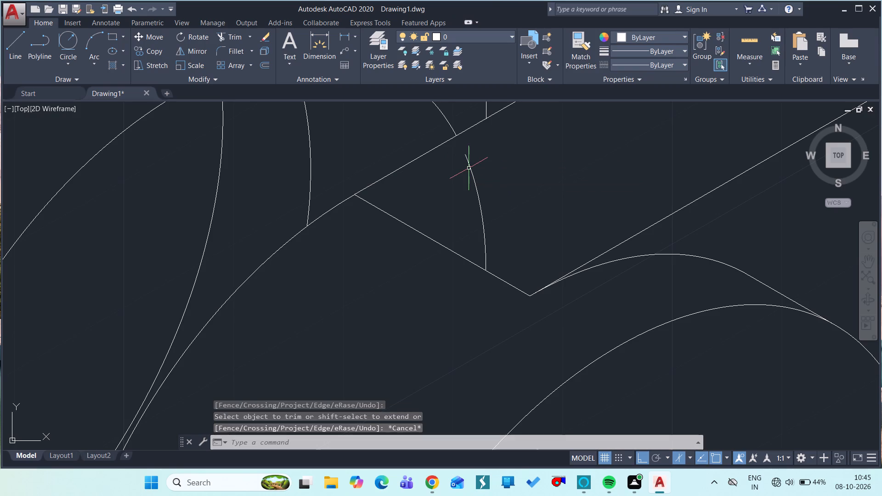
Erase the fourth isocircle's leftover arc standing on the short sloped edge behind the front isocircle.
left_click(469, 168)
type("e")
key("space")
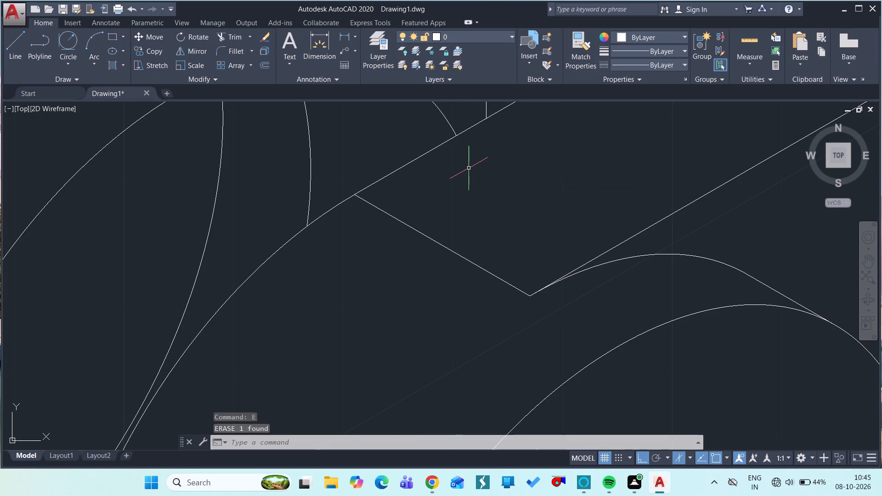
Trim the fourth isocircle's upper arc and the fifth isocircle's arc between the two long edges, including the small leftover pieces near the corner.
scroll(458, 175, "down", 3, "ctrl")
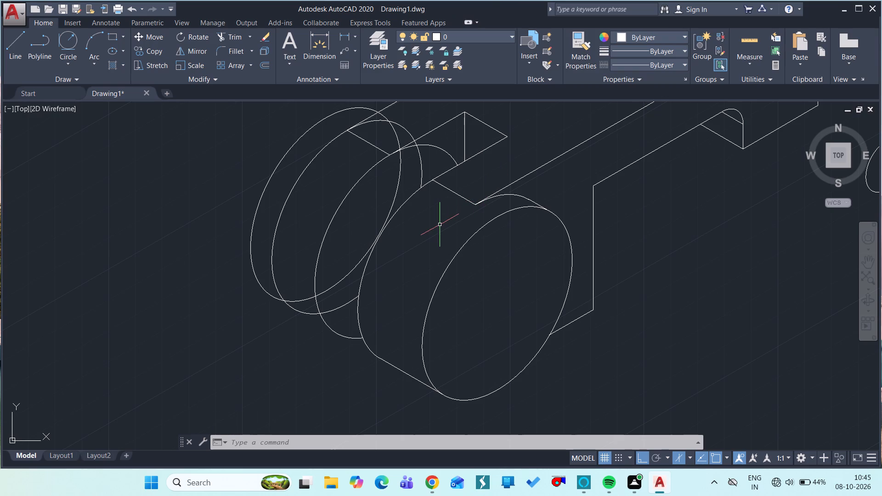
type("tr")
key("space")
key("space")
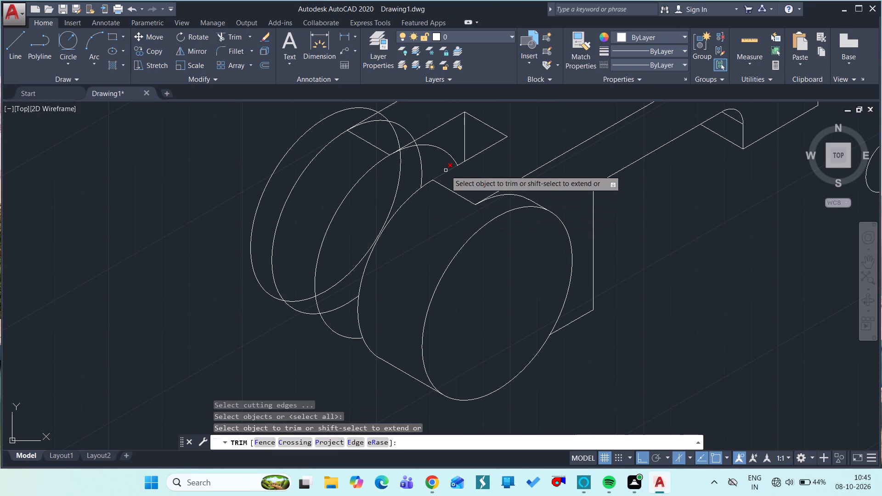
left_click(441, 146)
left_click(434, 146)
double_click(434, 146)
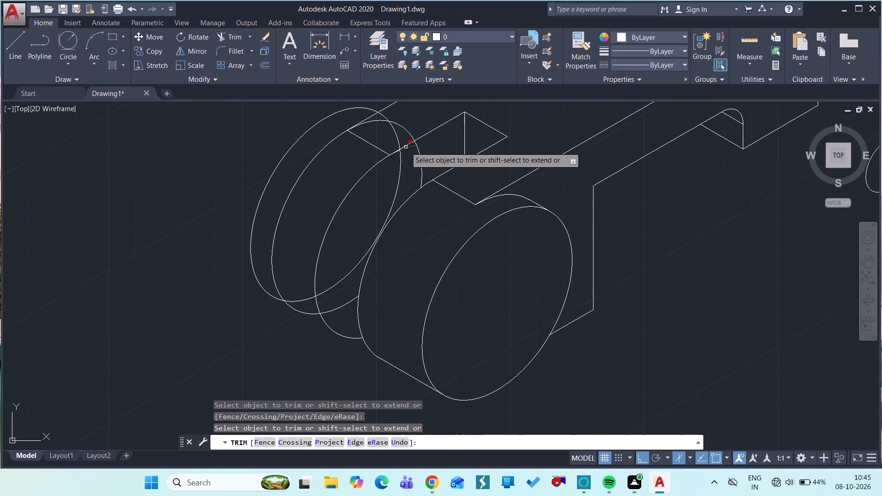
scroll(406, 147, "up", 3, "ctrl")
scroll(430, 158, "down", 2, "ctrl")
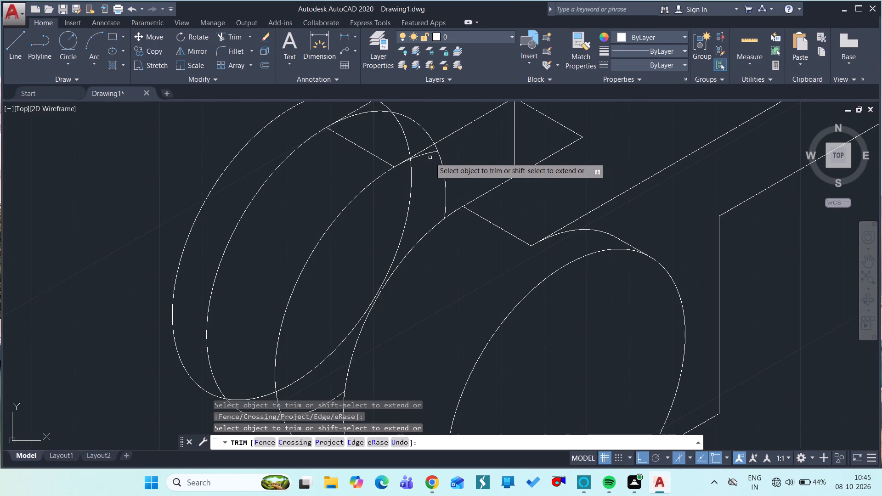
left_click(445, 190)
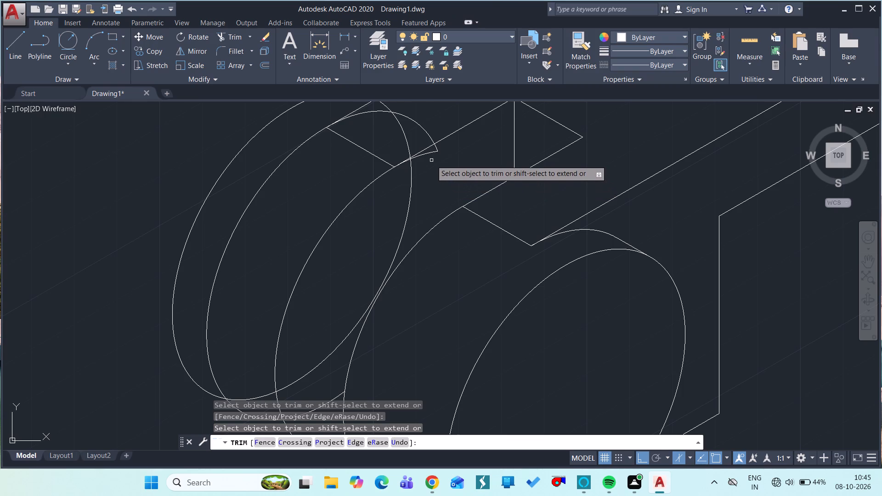
scroll(431, 160, "up", 3, "ctrl")
left_click(424, 128)
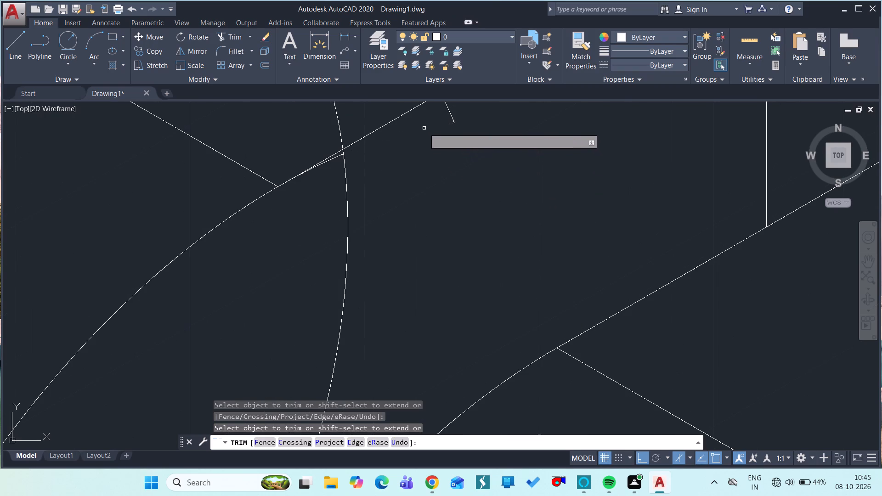
left_click(450, 114)
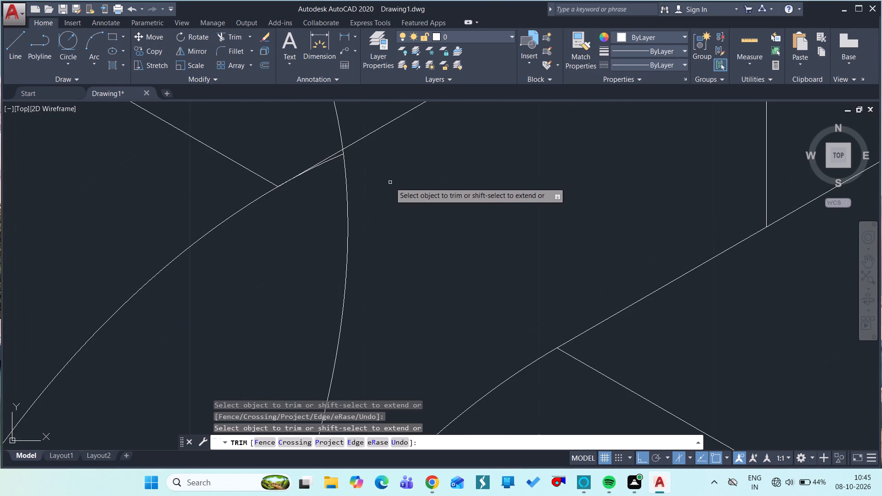
scroll(390, 182, "down", 1, "ctrl")
scroll(347, 176, "up", 2, "ctrl")
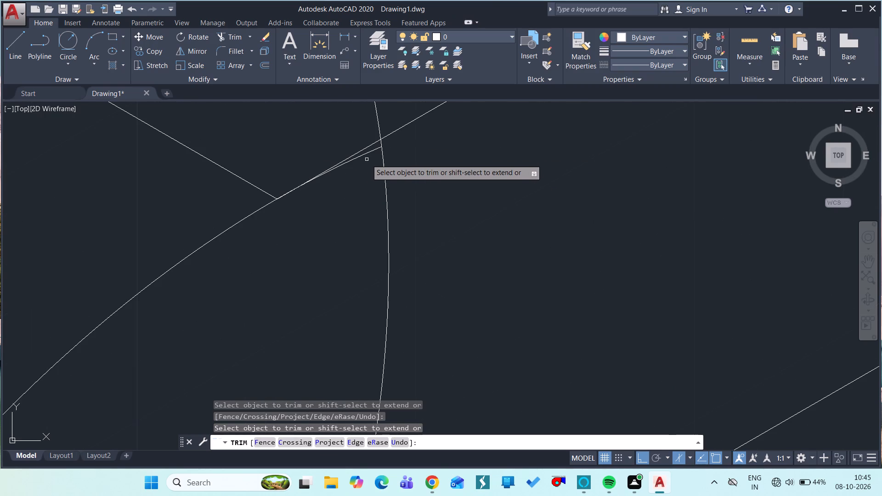
left_click(374, 150)
scroll(435, 172, "down", 3, "ctrl")
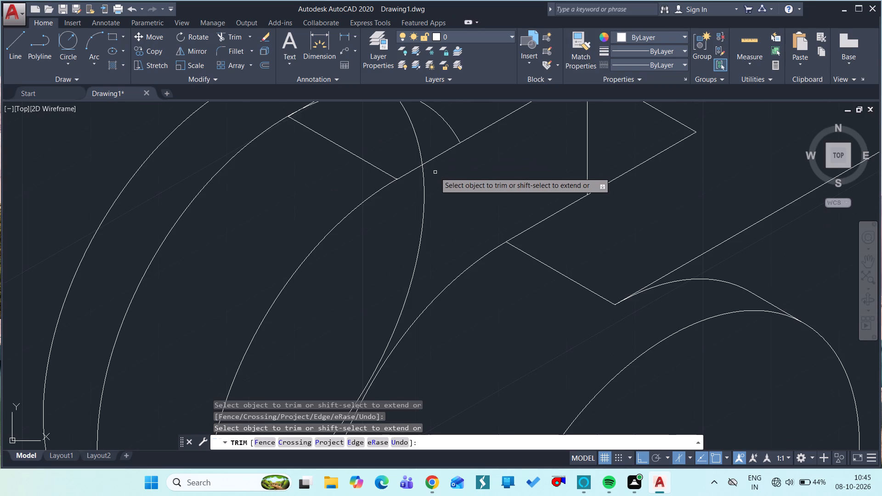
Trim the fifth isocircle's outer arc and its lower piece between the rearmost and fourth isocircles.
scroll(435, 172, "down", 1, "ctrl")
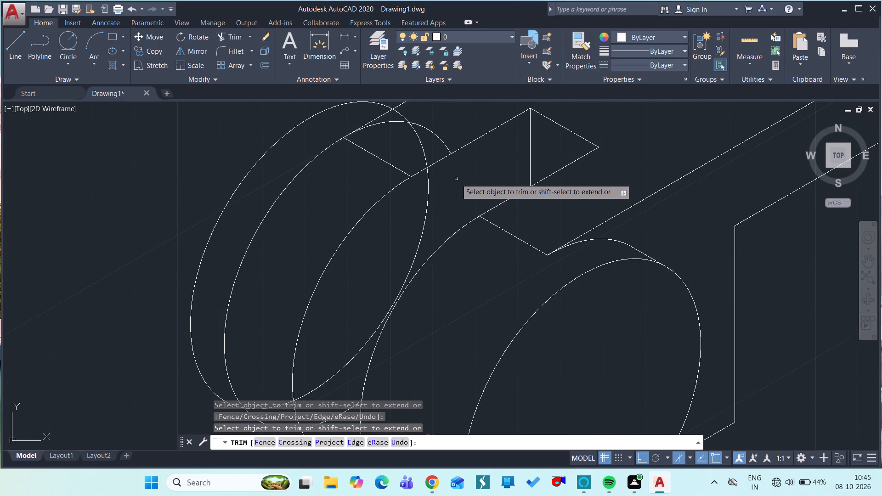
scroll(456, 179, "down", 1, "ctrl")
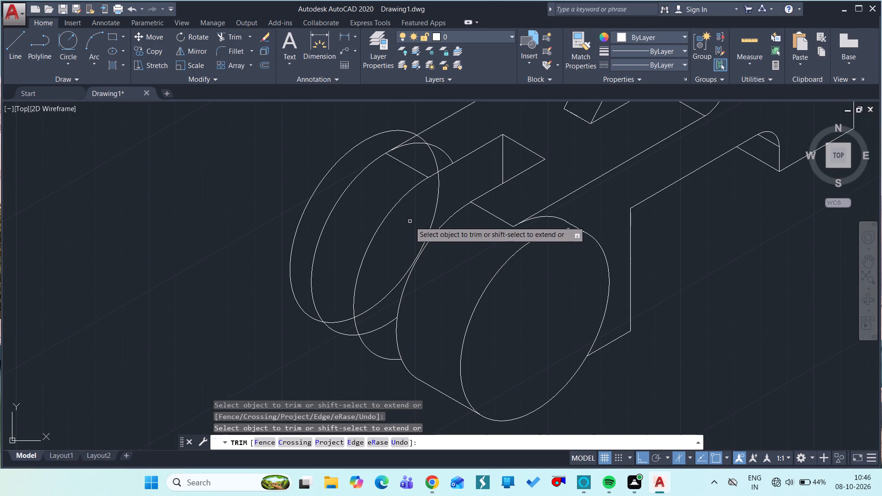
left_click(328, 218)
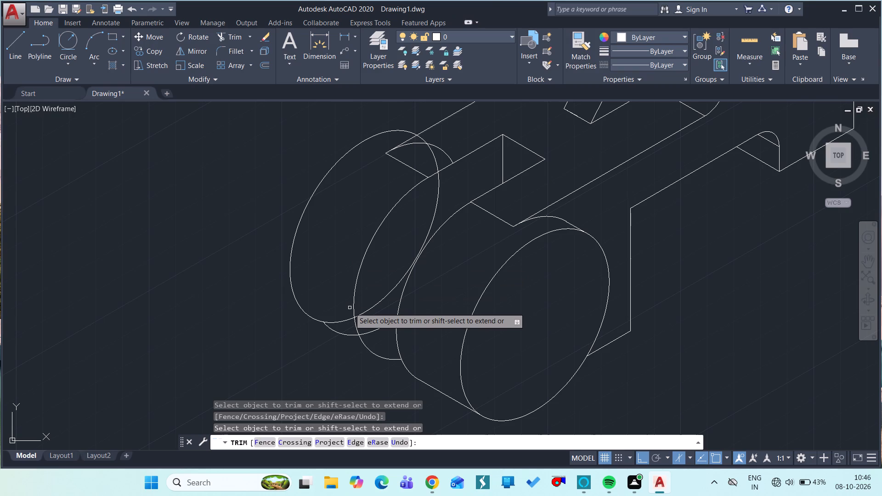
double_click(338, 334)
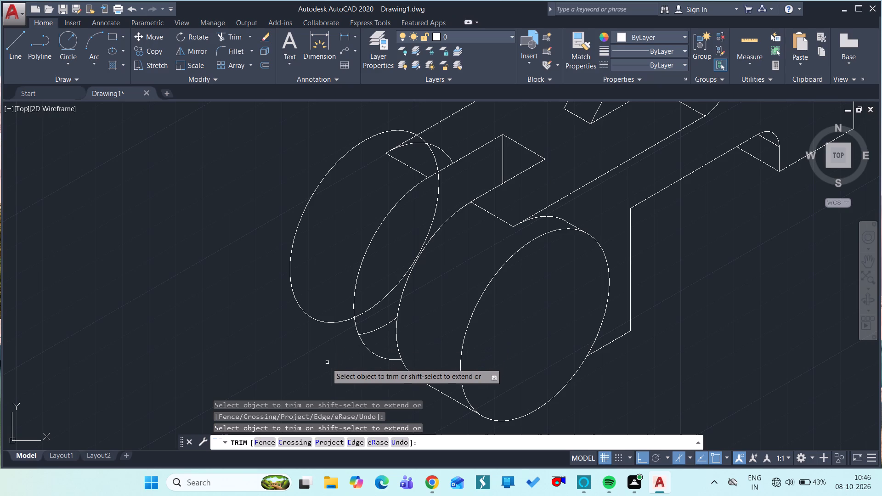
key("Escape")
Draw a 24-unit line joining the lower outlines of the fourth isocircle and the rearmost isocircle.
type("l")
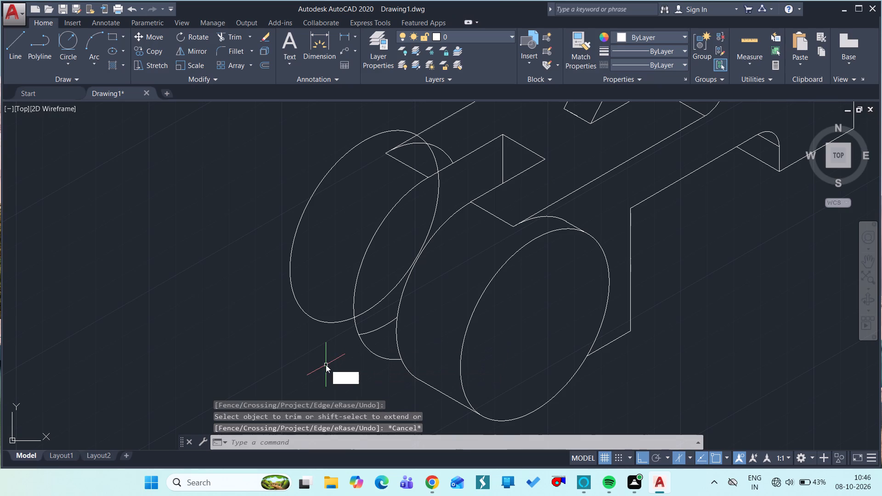
key("space")
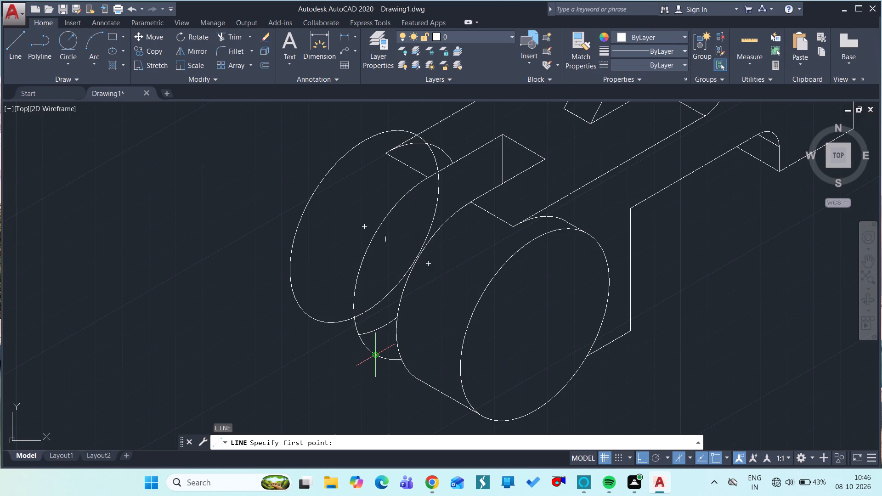
left_click_drag(373, 357, 309, 321)
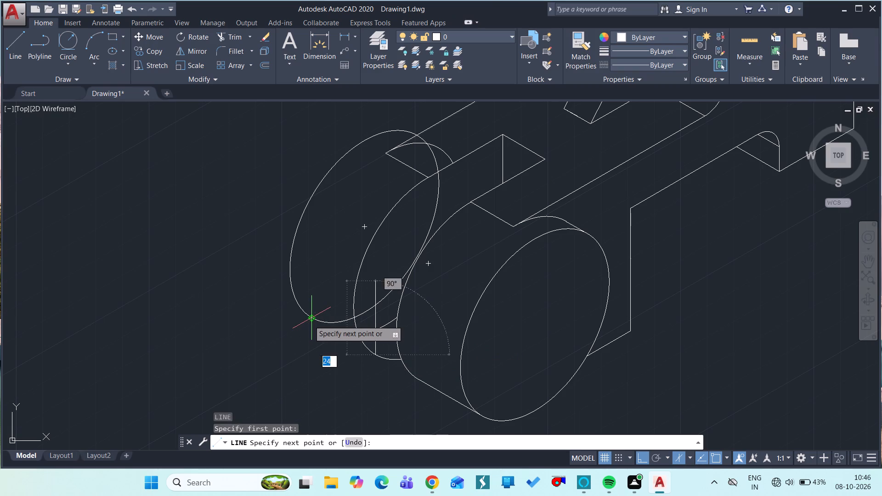
left_click(309, 321)
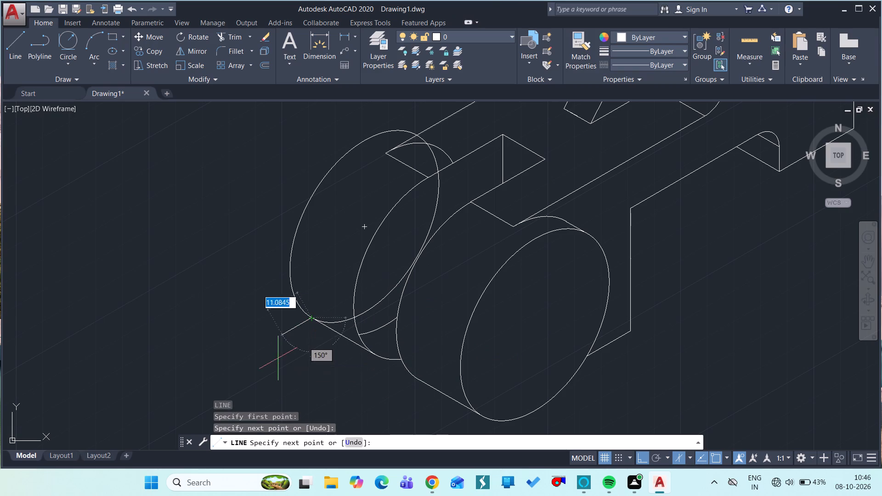
key("Escape")
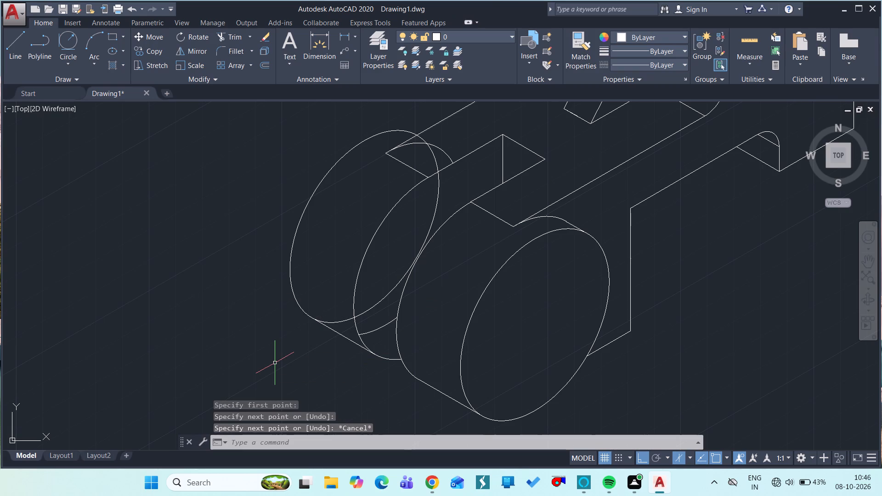
Trim the rearmost isocircle's lower end and its arc behind the fourth isocircle, plus the fifth isocircle's upper arc within the rearmost one.
type("tr")
key("space")
key("space")
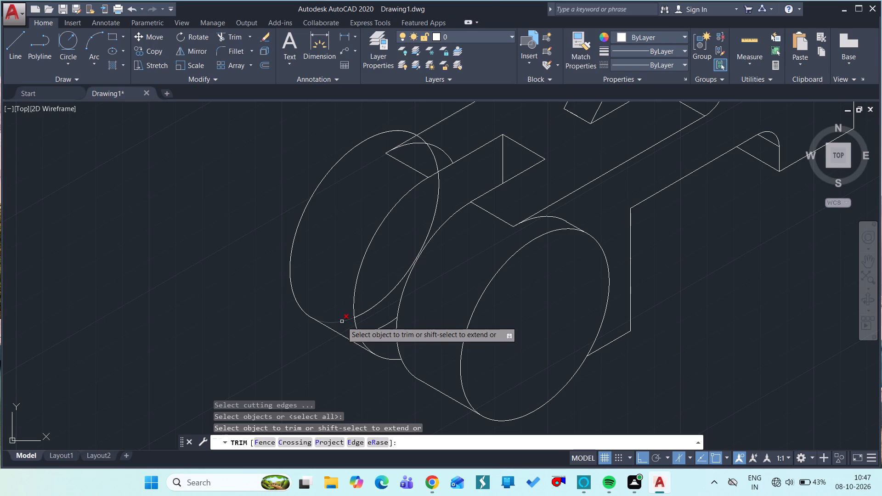
left_click_drag(342, 321, 367, 312)
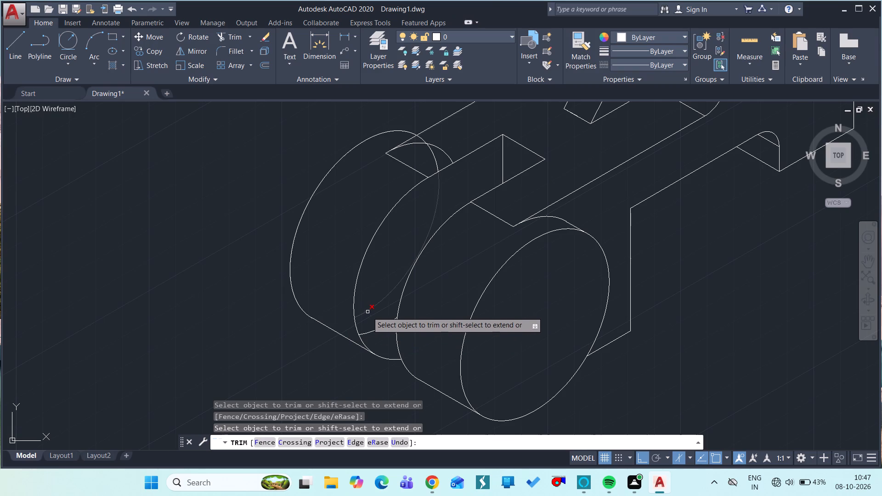
left_click(367, 312)
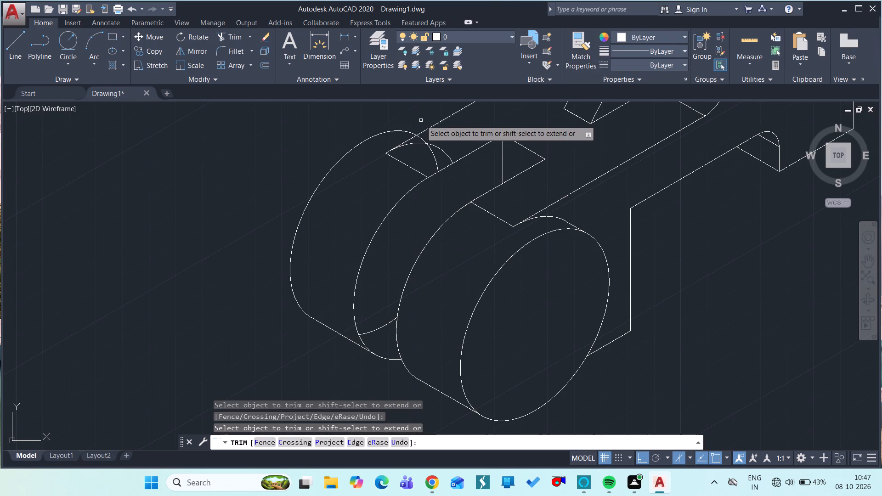
scroll(421, 120, "up", 3, "ctrl")
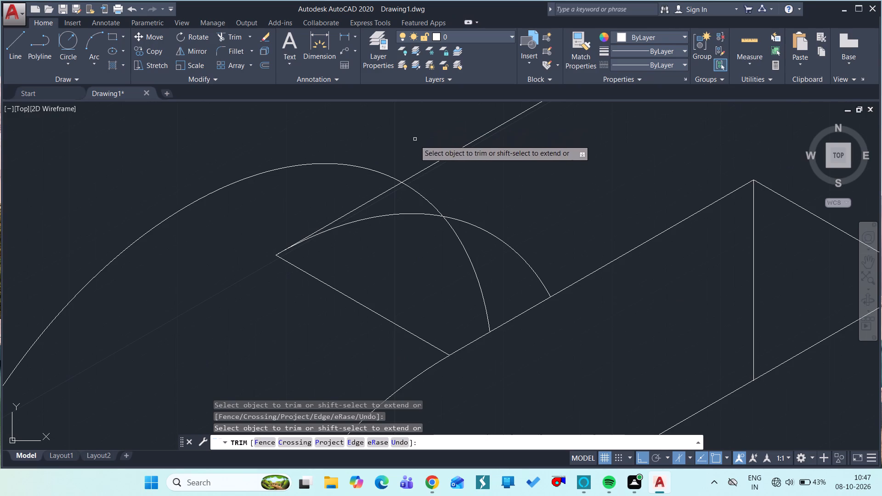
left_click(400, 213)
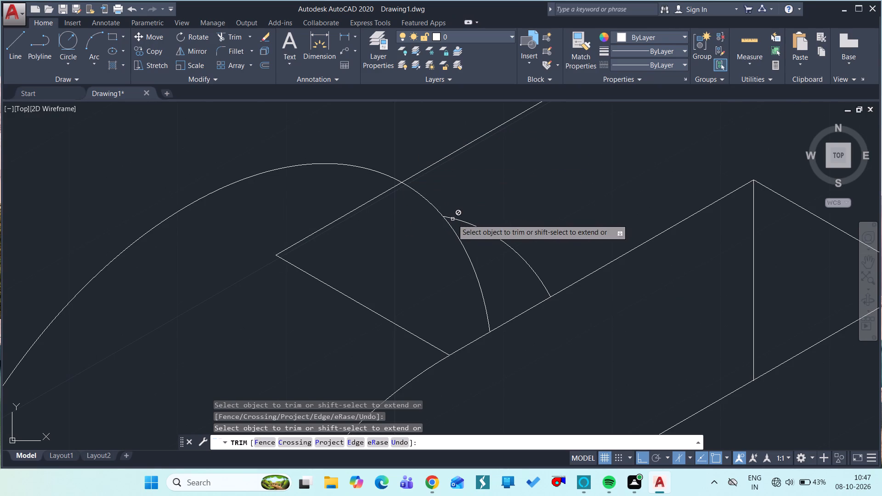
key("Escape")
Erase the fifth isocircle's leftover arc between the rearmost isocircle and the long edge.
left_click(452, 219)
type("e")
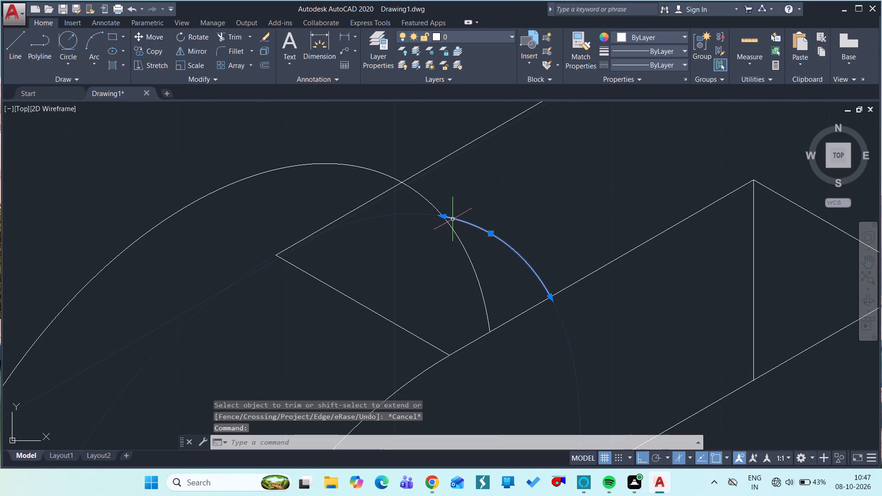
key("space")
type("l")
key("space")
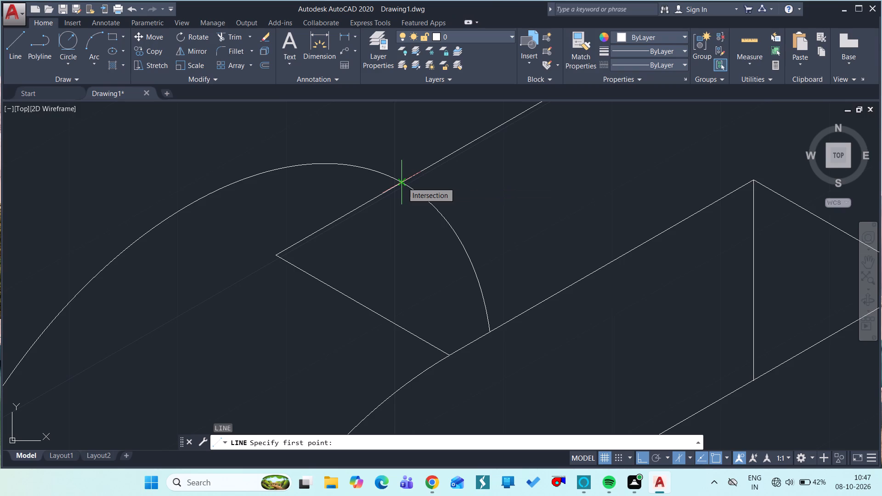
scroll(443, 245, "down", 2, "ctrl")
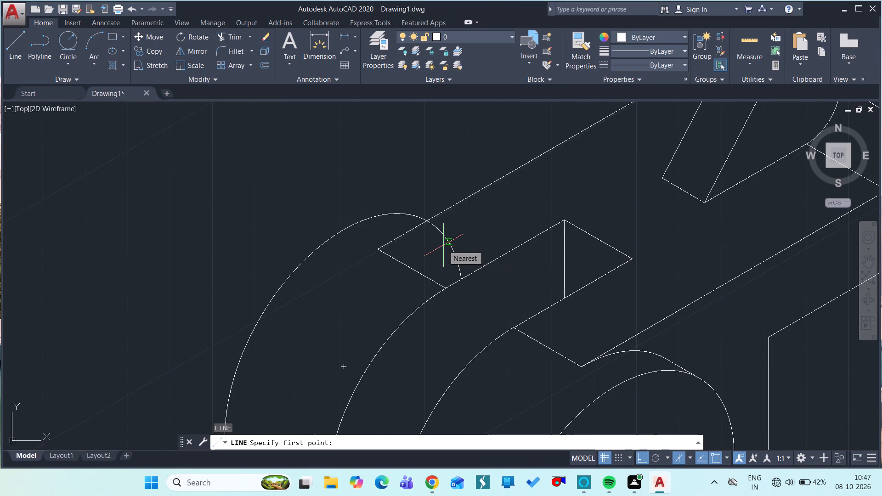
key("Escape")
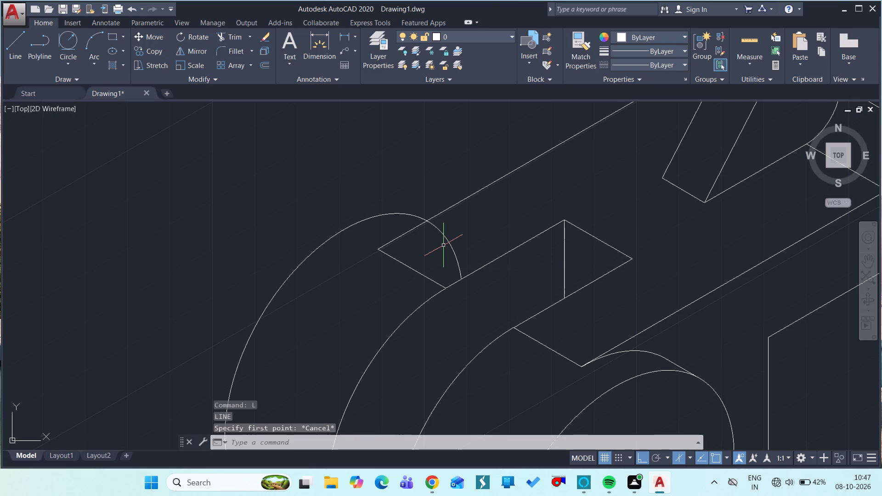
Trim the rearmost isocircle's arc that crosses the arm's top face beyond the long rear edge.
type("tr")
key("space")
key("space")
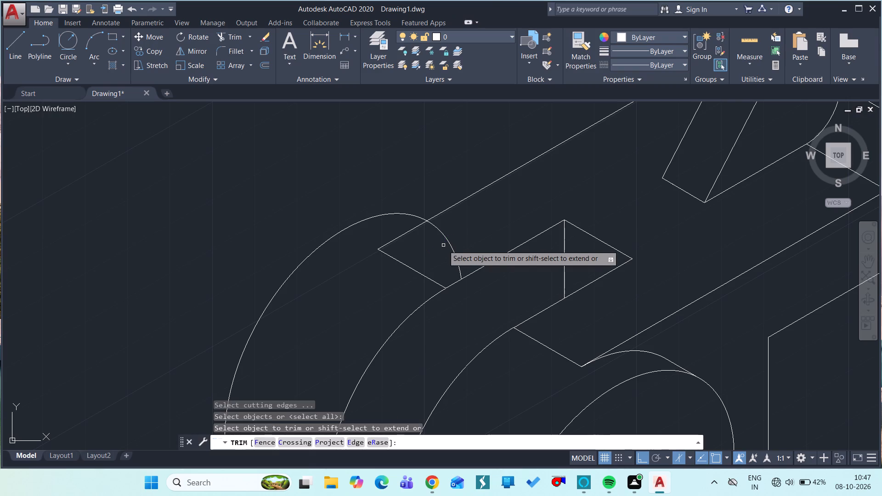
left_click(448, 239)
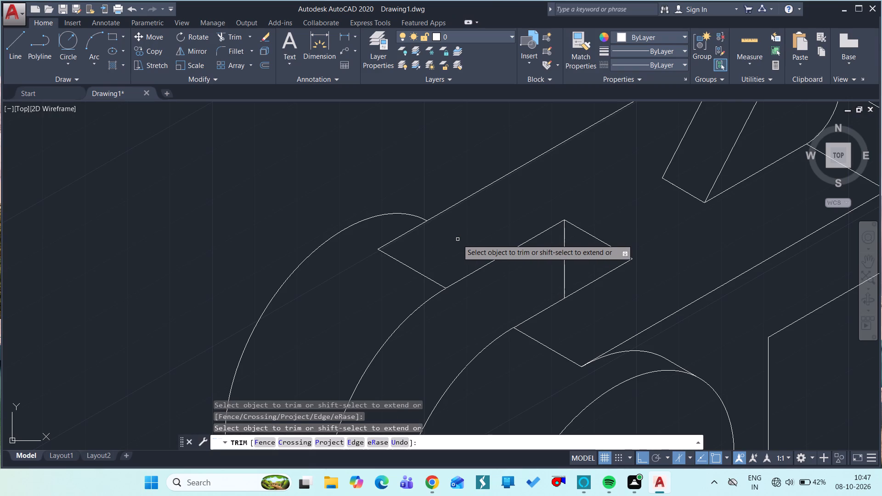
scroll(458, 239, "down", 2, "ctrl")
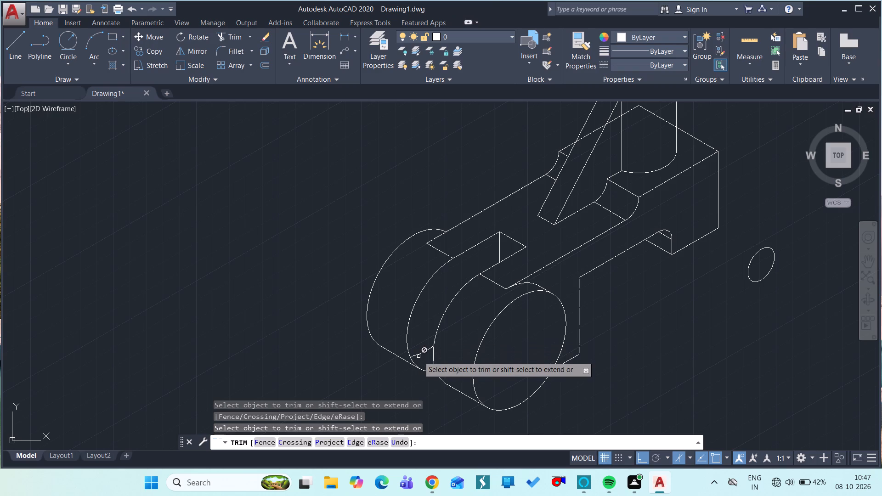
key("Escape")
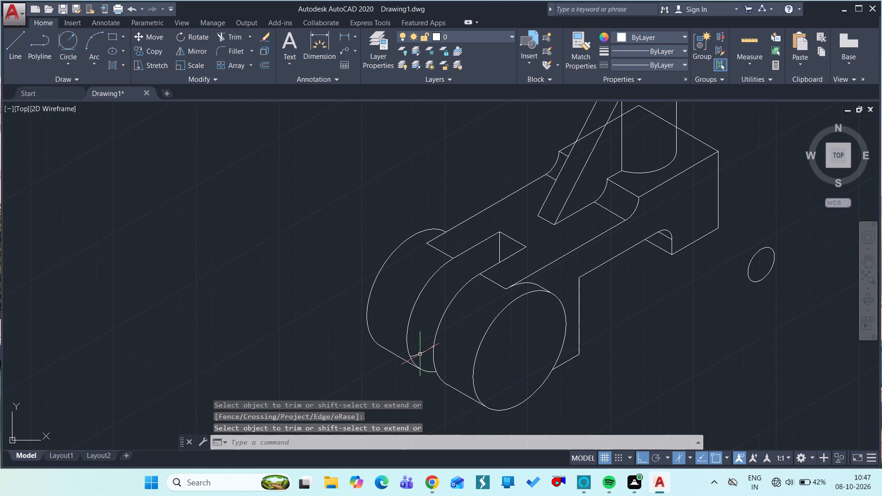
Erase the short leftover arc at the bottom of the gap between the two boss discs.
left_click(420, 354)
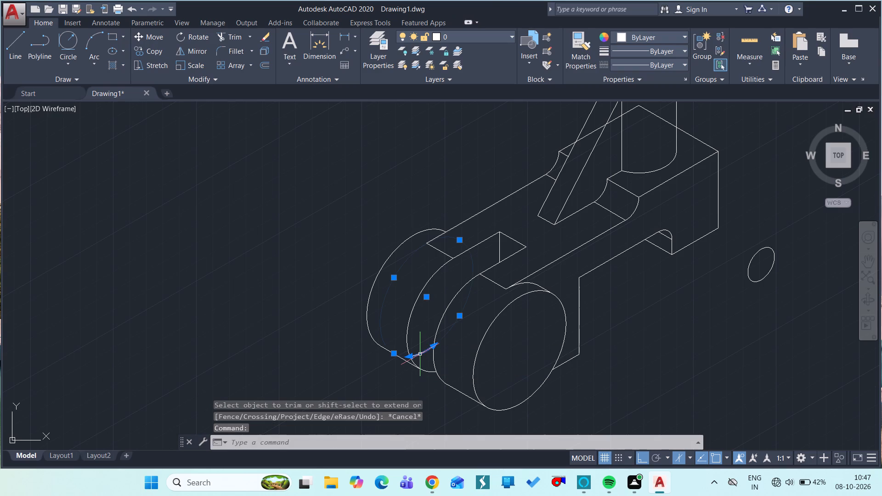
type("e")
key("space")
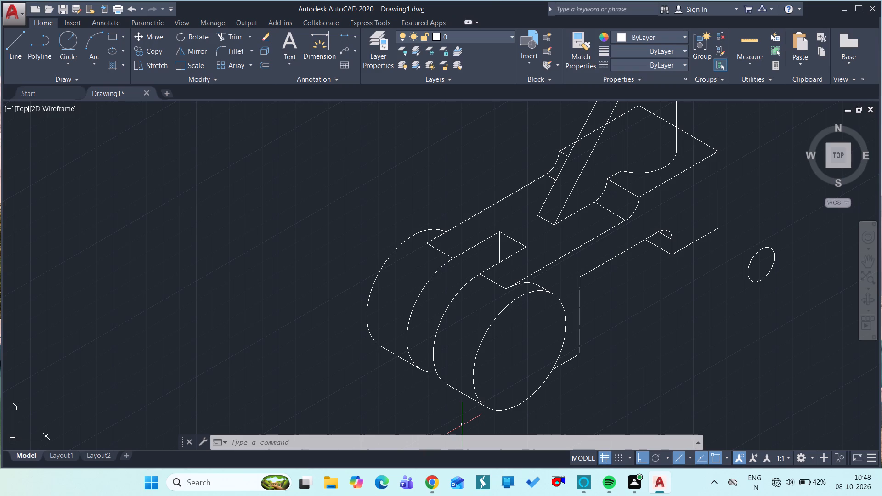
Draw an isocircle of radius 15 centred on the front face of the horizontal boss.
key("e")
key("l")
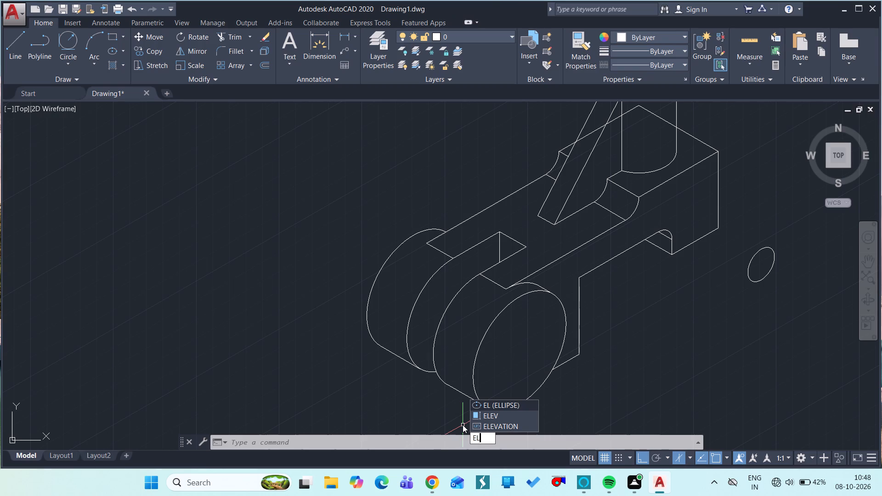
key("space")
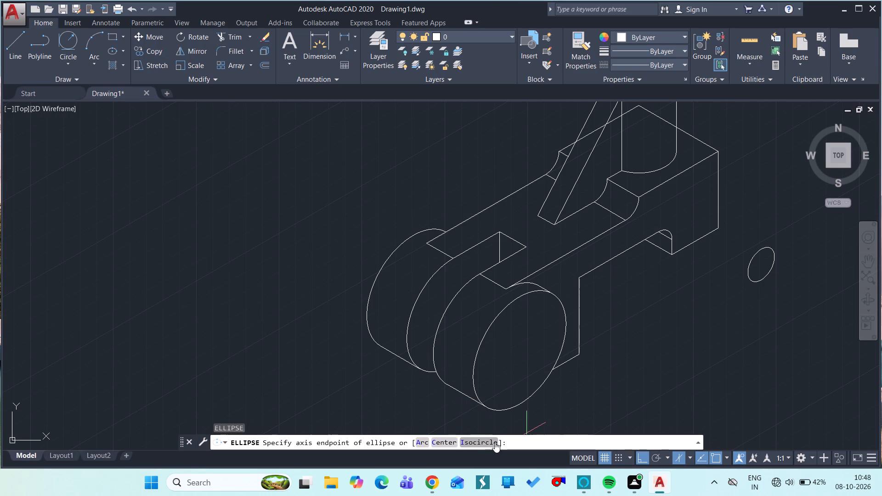
left_click(489, 443)
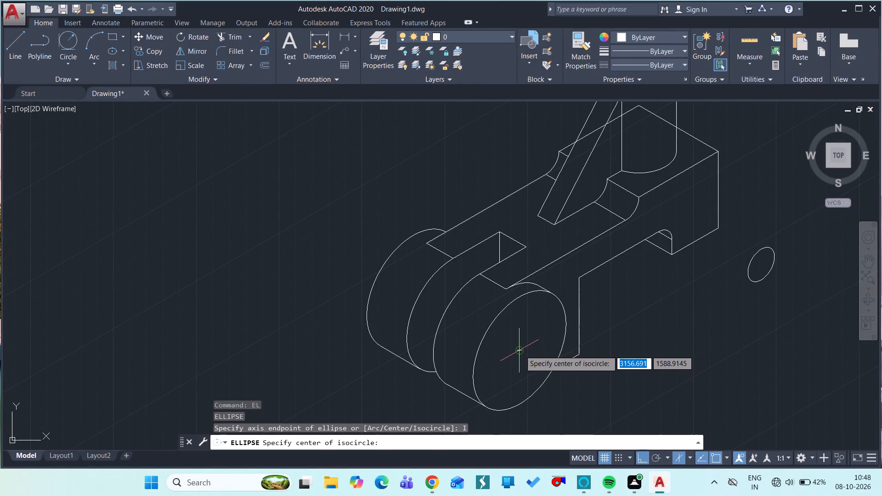
left_click_drag(520, 350, 543, 359)
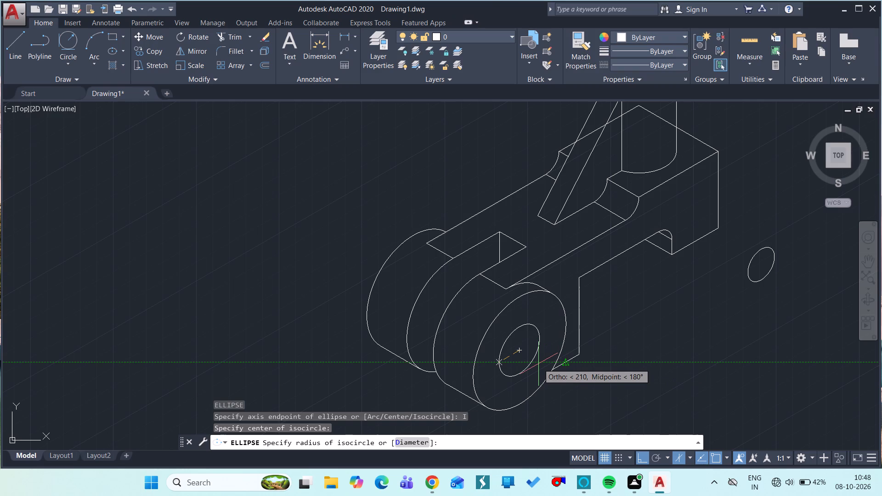
type("15")
key("space")
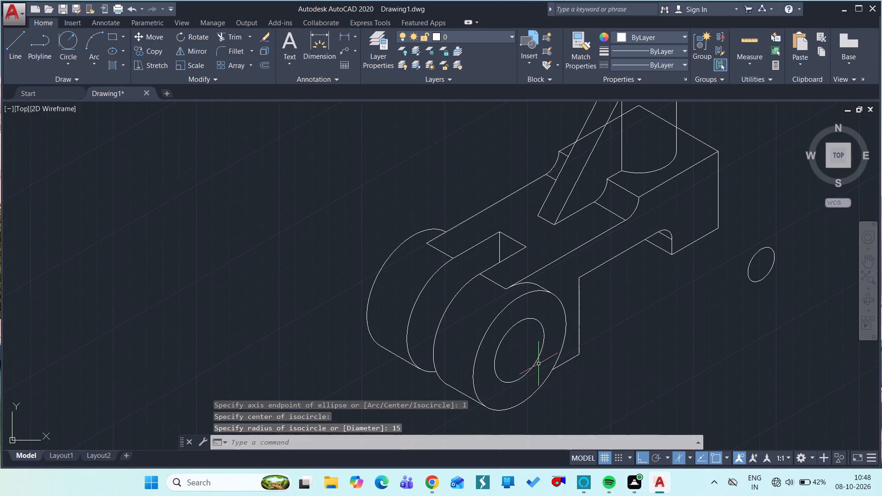
Copy the radius-15 isocircle 40 units backward along the boss axis at 150°, using isoplane Left.
key("c")
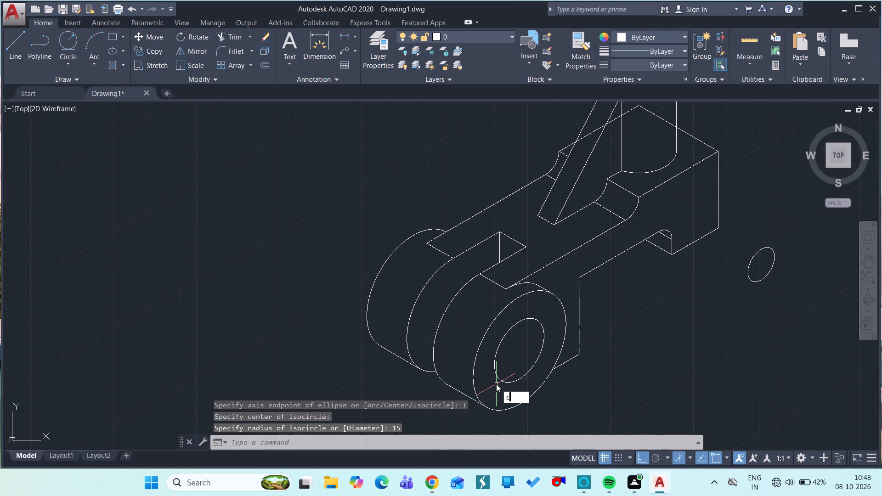
key("o")
key("space")
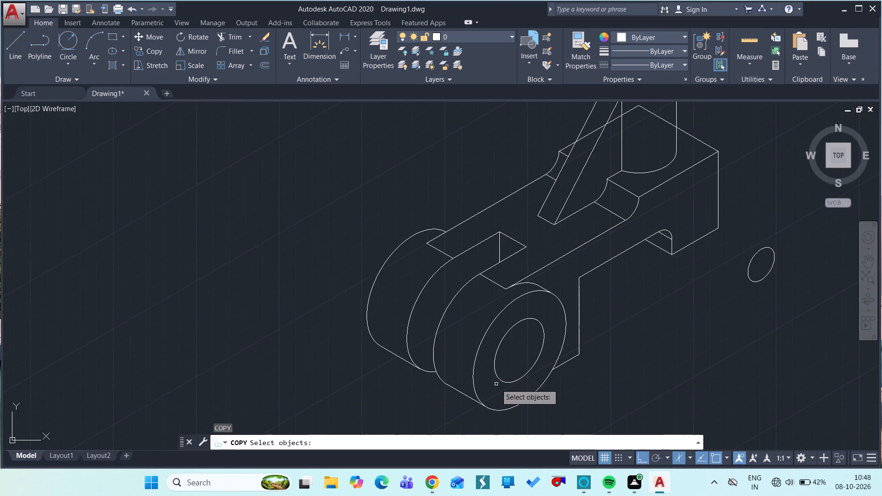
left_click(497, 378)
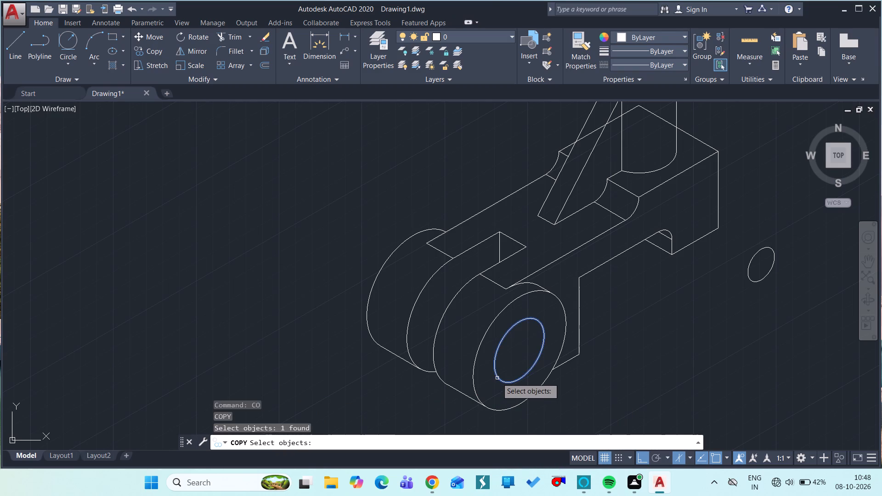
key("space")
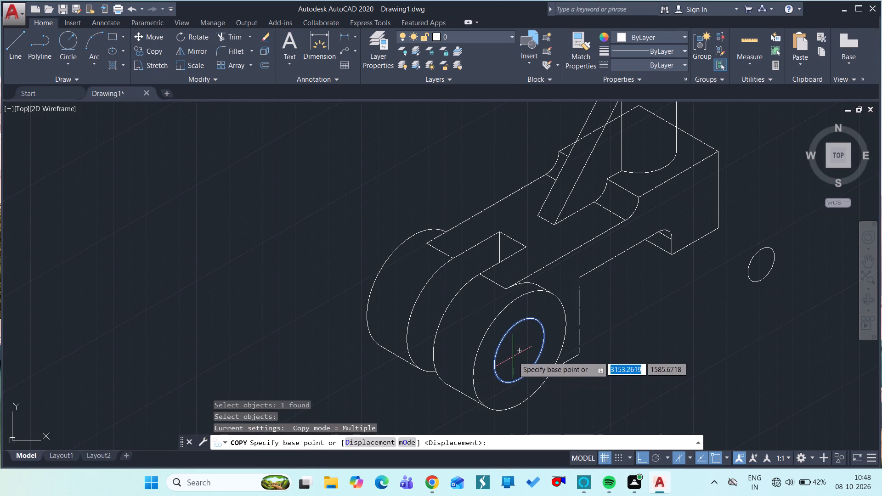
left_click(520, 351)
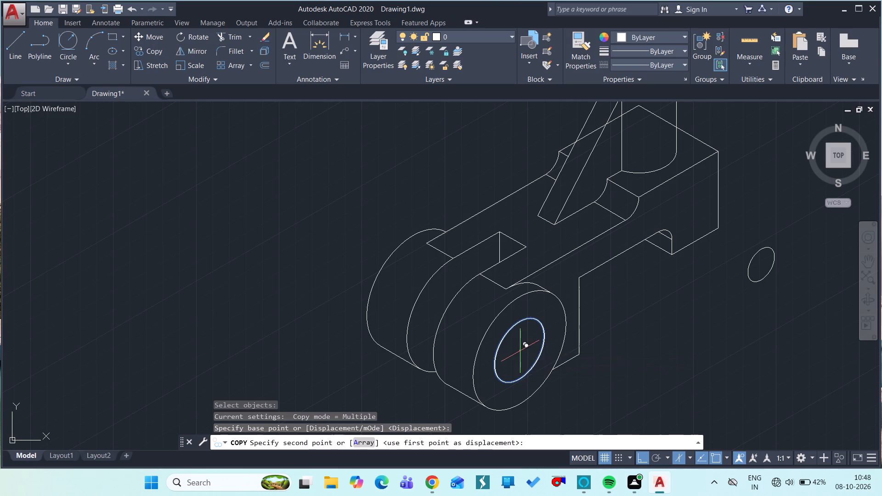
left_click(687, 458)
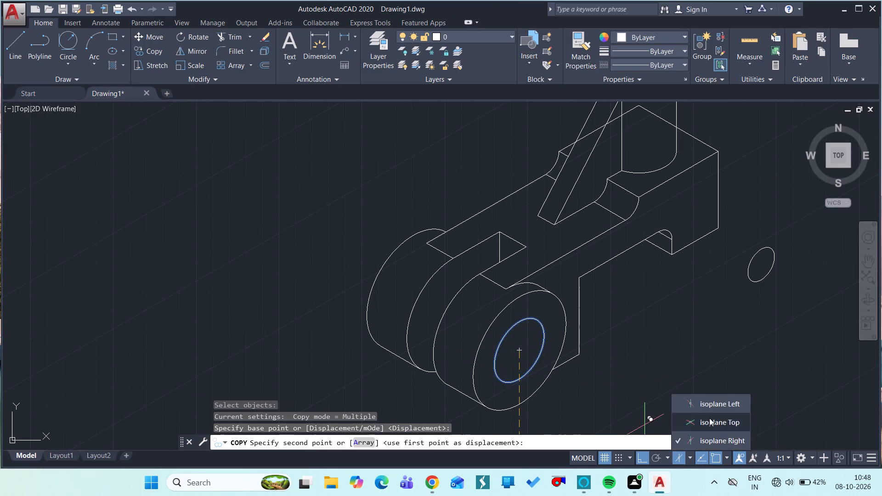
left_click(715, 410)
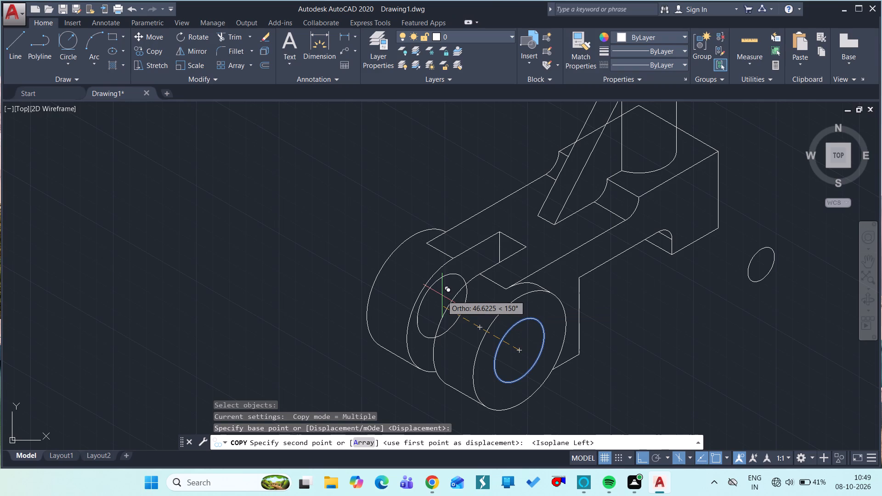
type("40")
key("space")
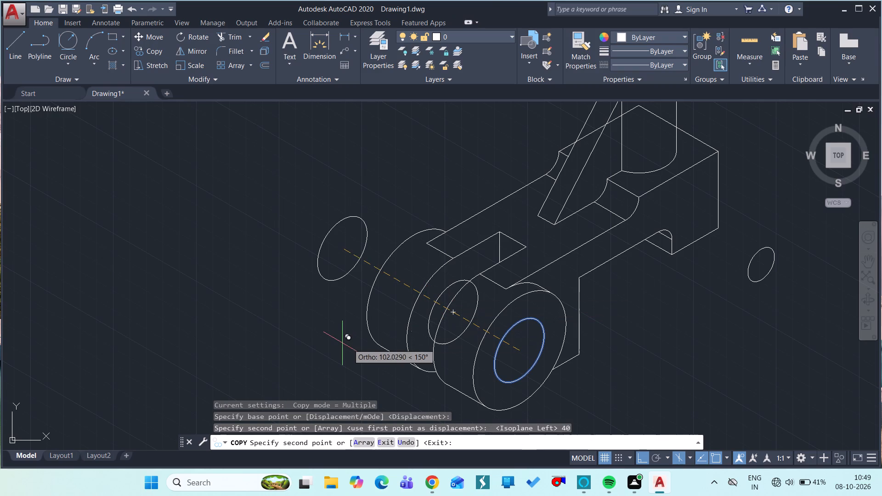
key("Escape")
Trim the part of the copied isocircle hidden behind the front boss disc.
type("tr")
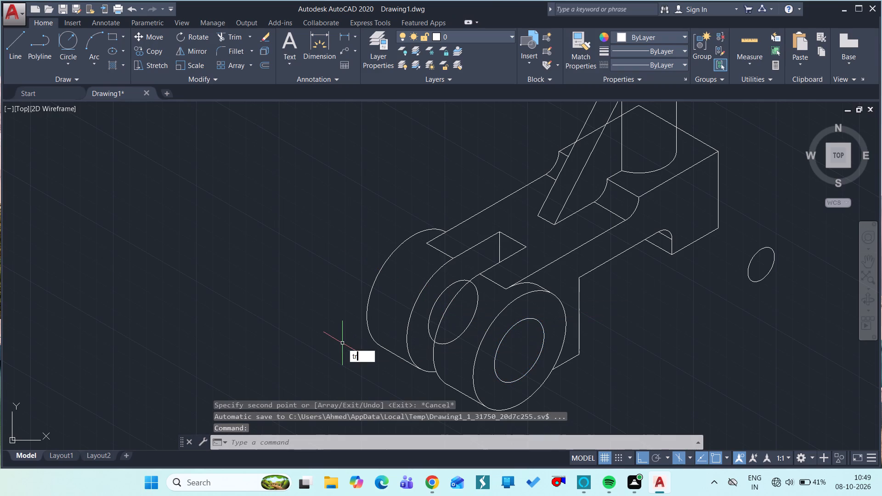
key("space")
key("space")
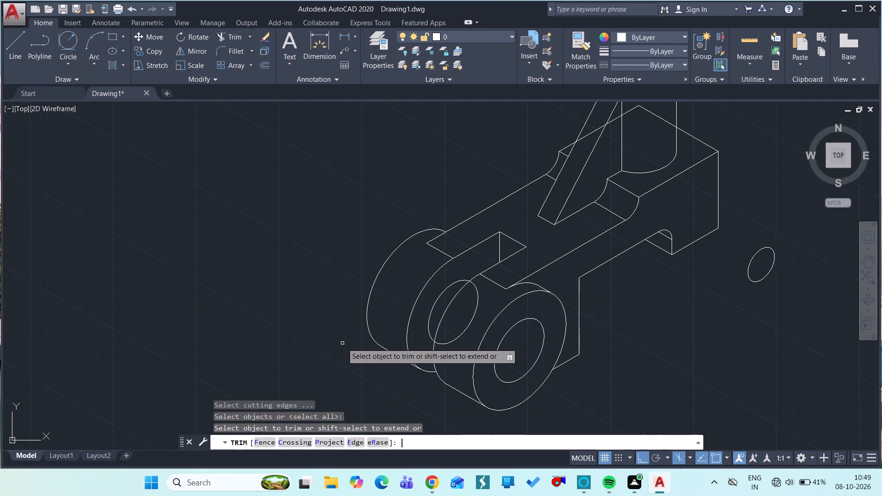
left_click(451, 344)
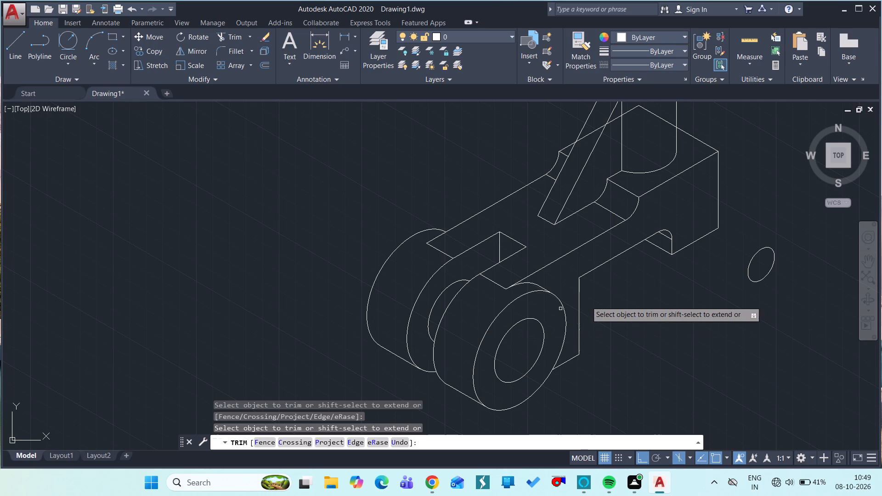
Trim the raised block's rear top edges where they pass behind the vertical cylinder and the sloped rib.
scroll(602, 290, "down", 1, "ctrl")
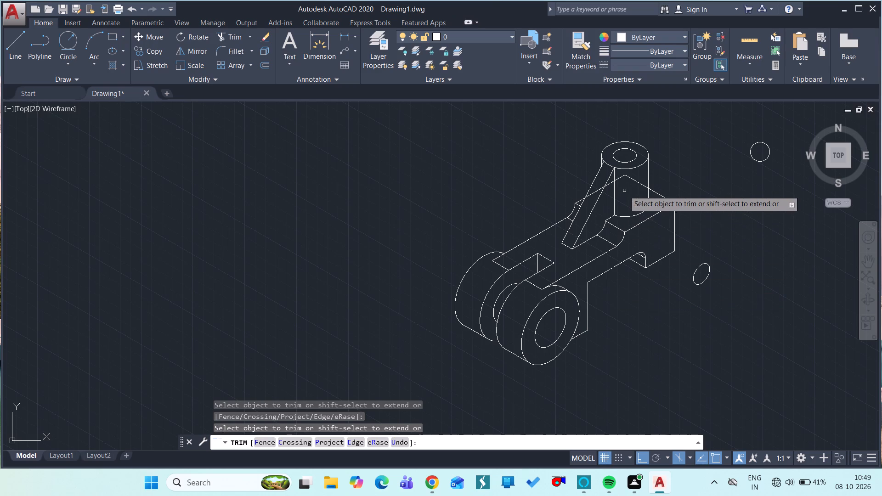
scroll(624, 191, "up", 3, "ctrl")
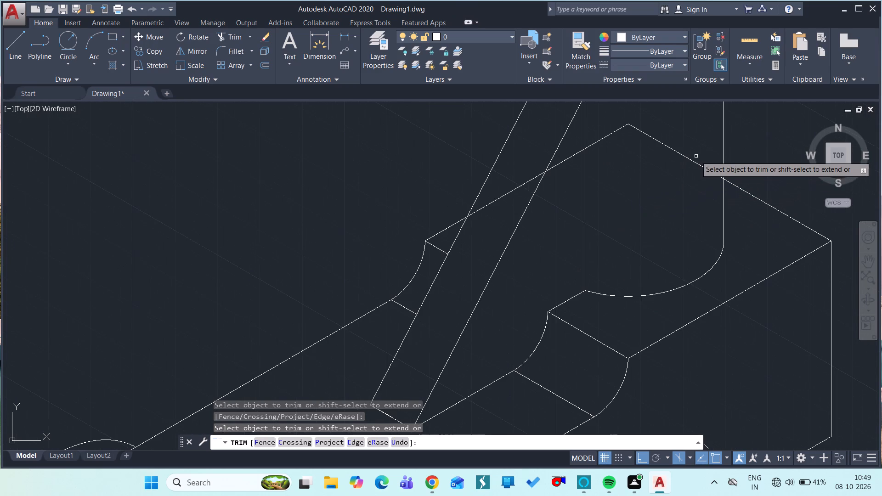
left_click(689, 158)
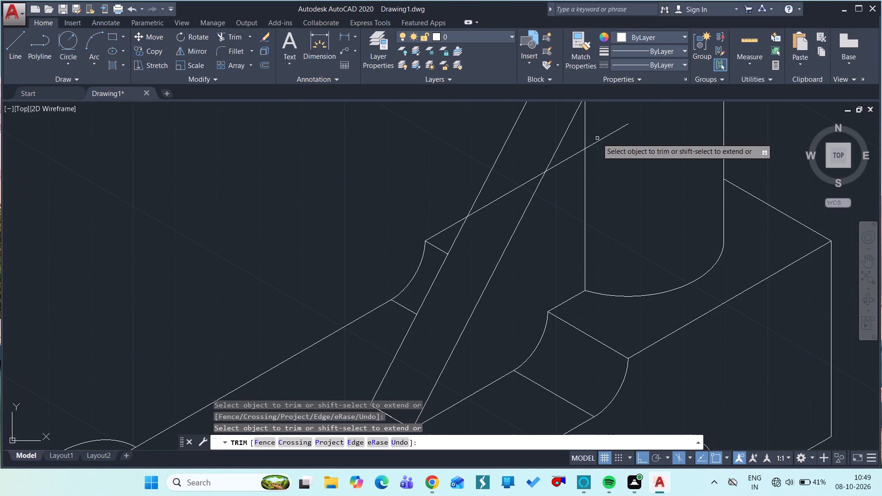
left_click(599, 141)
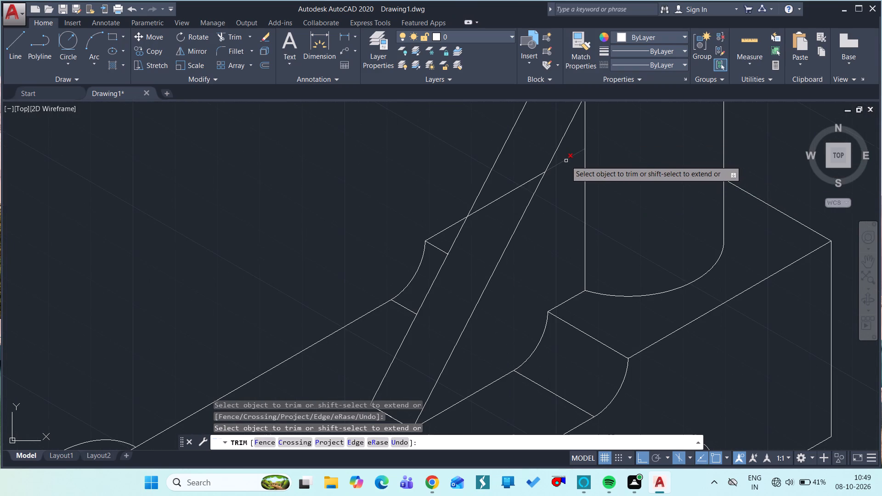
left_click(566, 161)
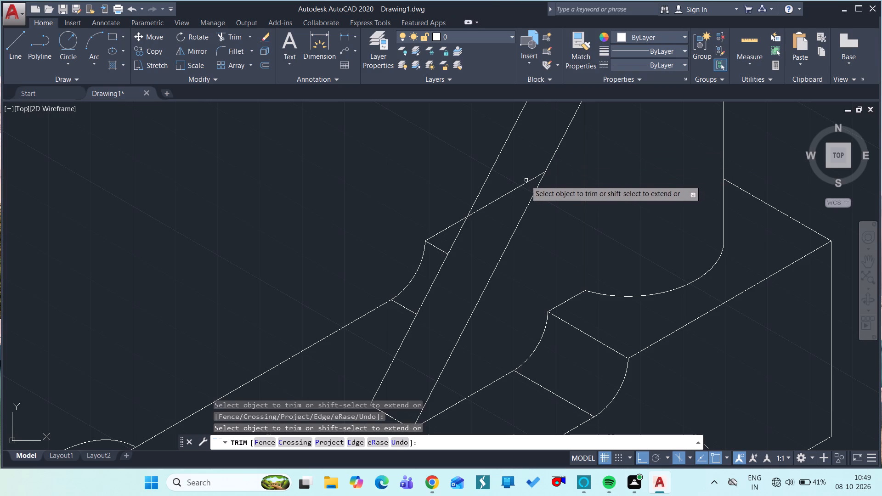
left_click(521, 186)
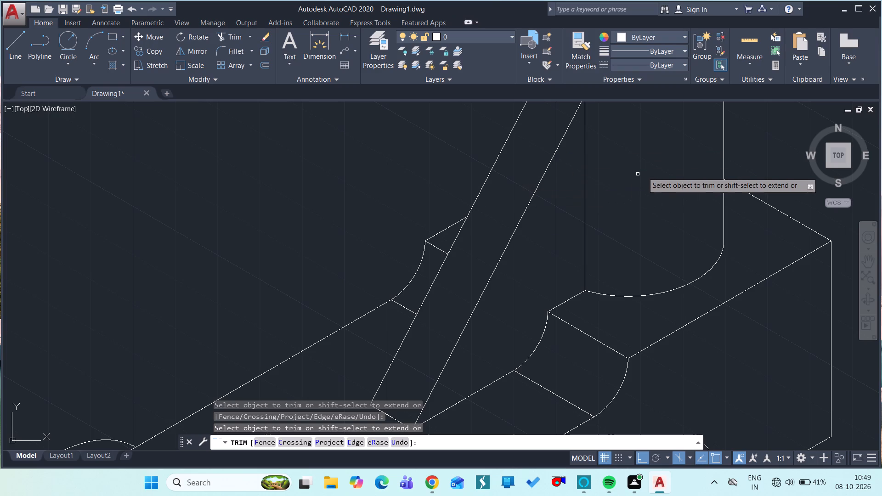
scroll(654, 168, "down", 2, "ctrl")
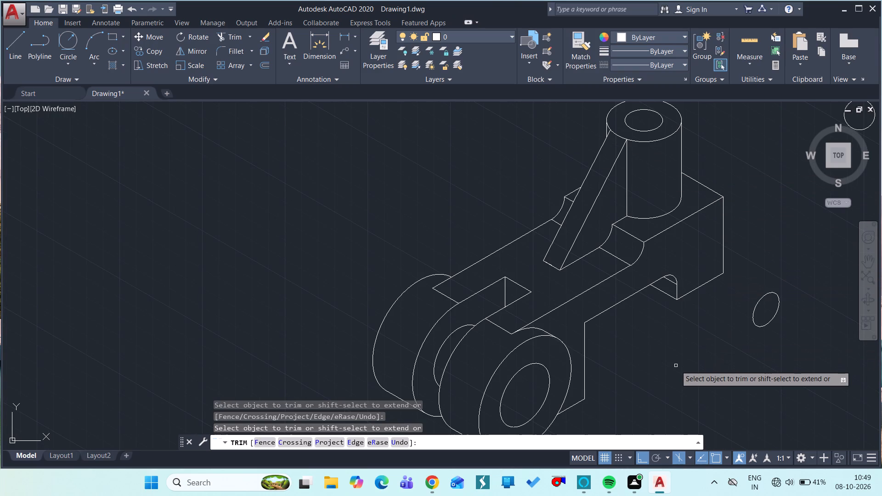
scroll(684, 310, "down", 2, "ctrl")
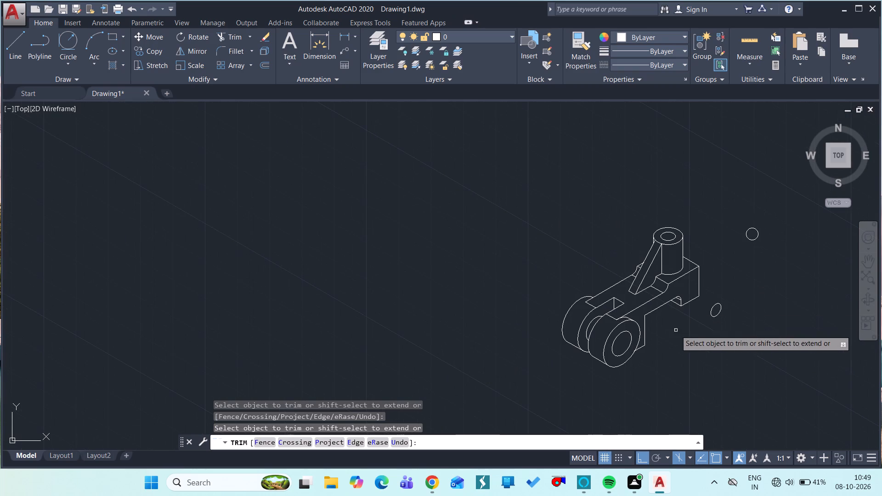
scroll(682, 311, "up", 2, "ctrl")
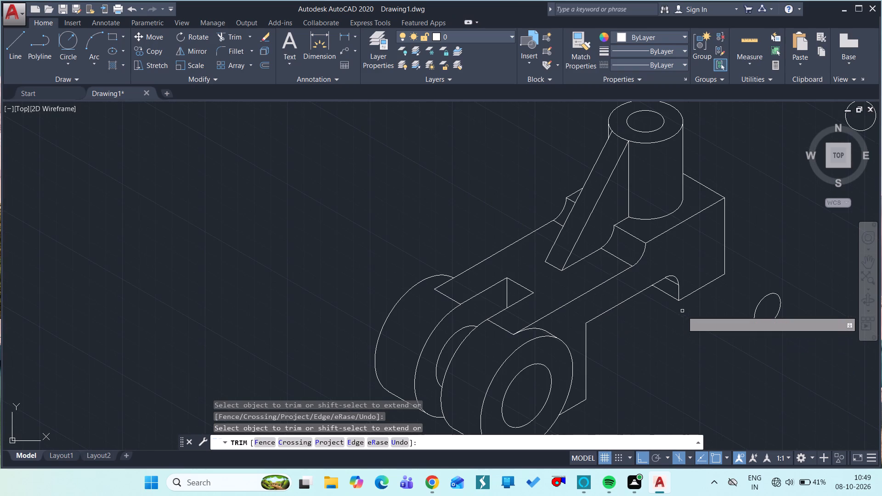
key("Escape")
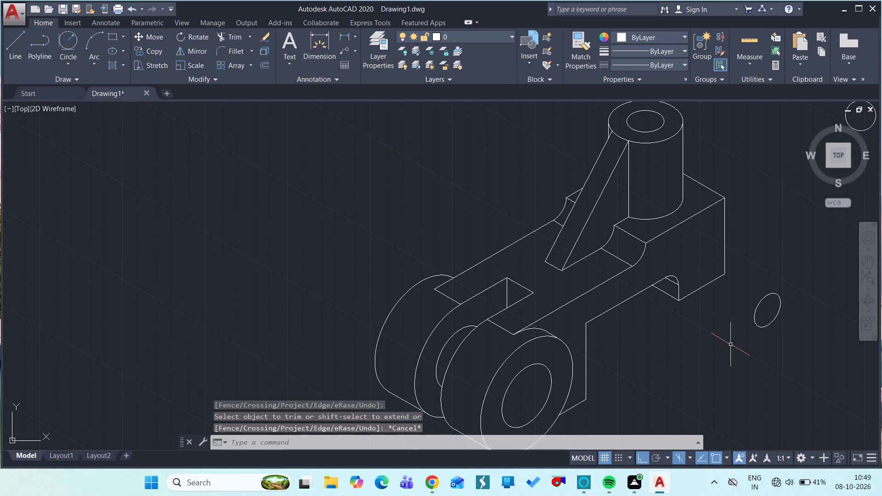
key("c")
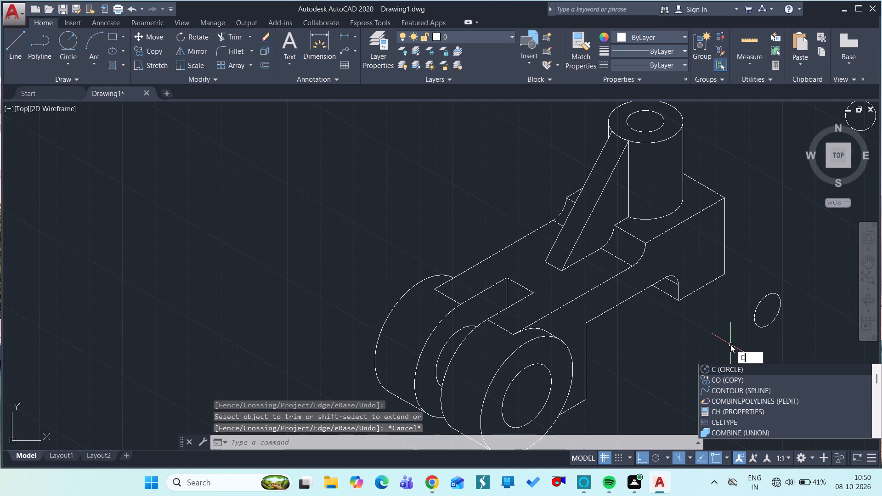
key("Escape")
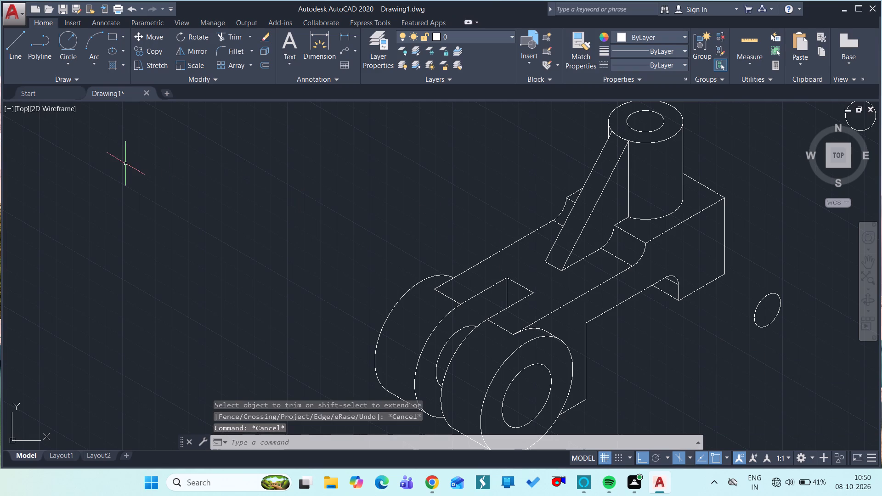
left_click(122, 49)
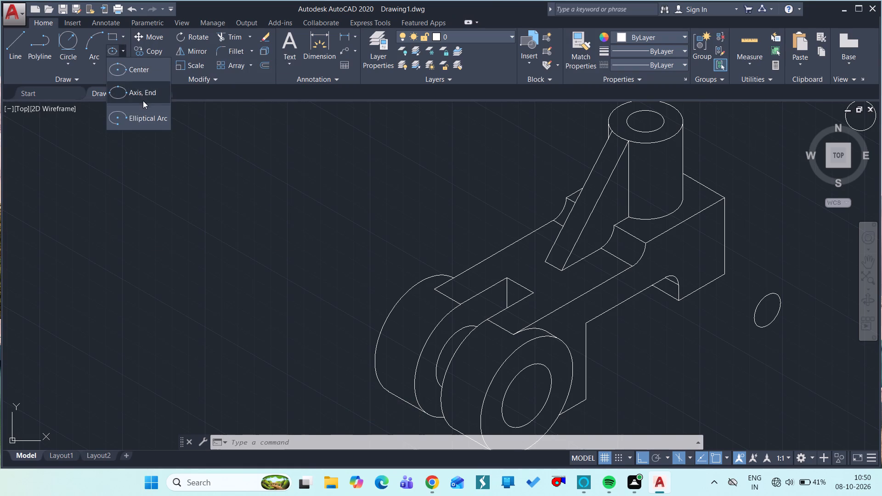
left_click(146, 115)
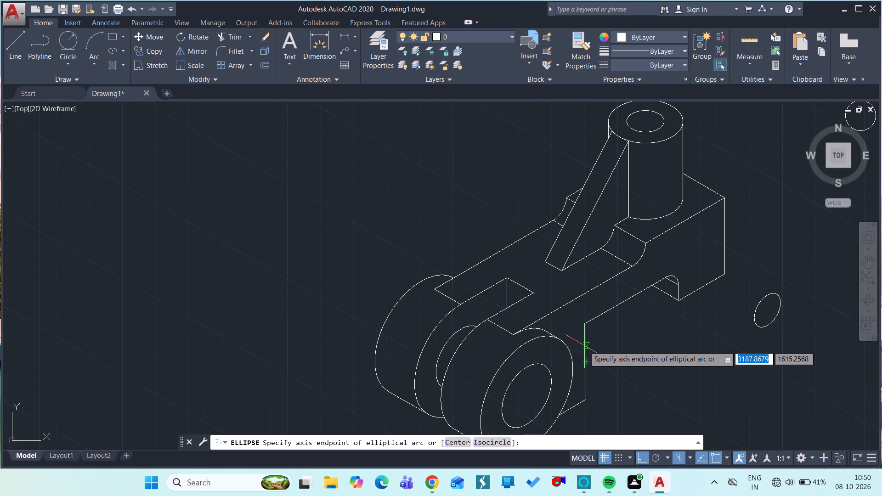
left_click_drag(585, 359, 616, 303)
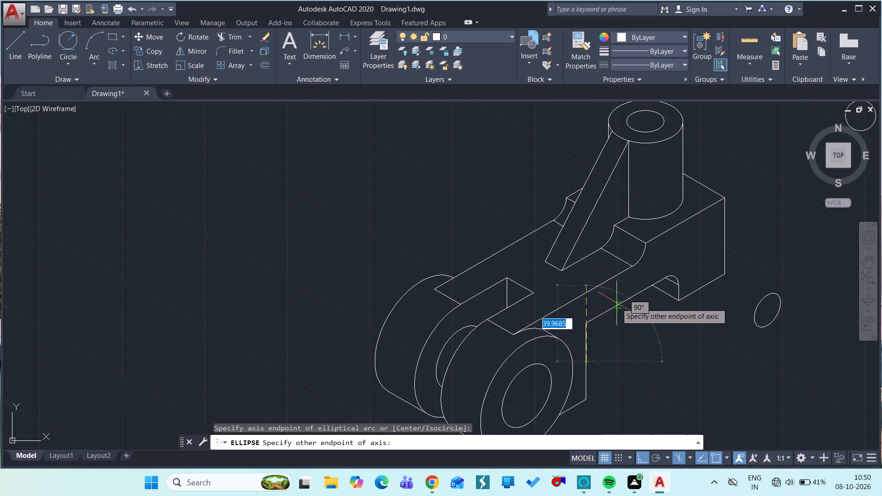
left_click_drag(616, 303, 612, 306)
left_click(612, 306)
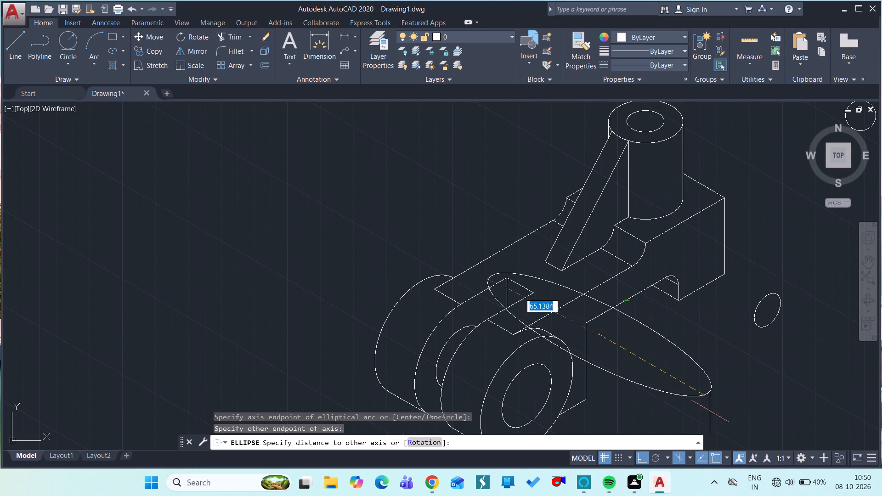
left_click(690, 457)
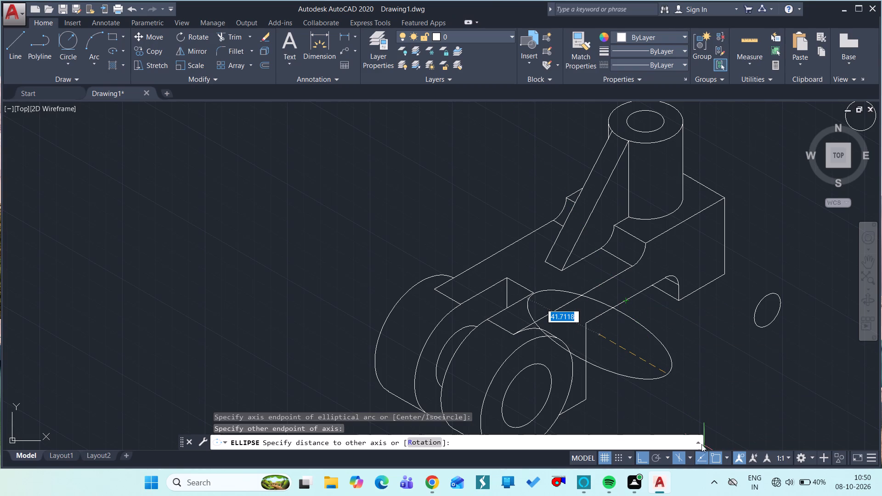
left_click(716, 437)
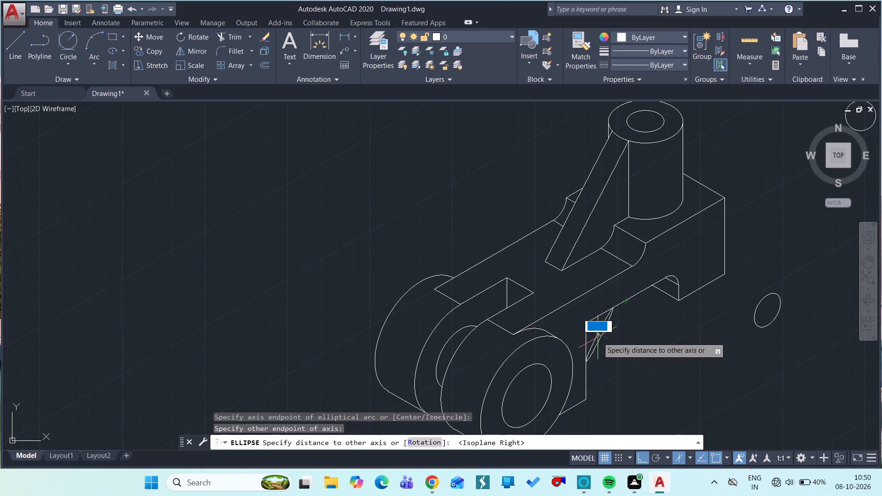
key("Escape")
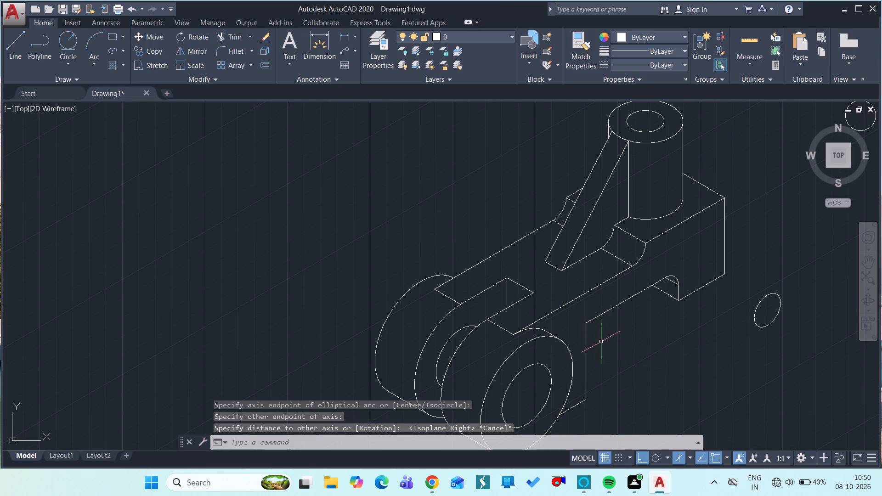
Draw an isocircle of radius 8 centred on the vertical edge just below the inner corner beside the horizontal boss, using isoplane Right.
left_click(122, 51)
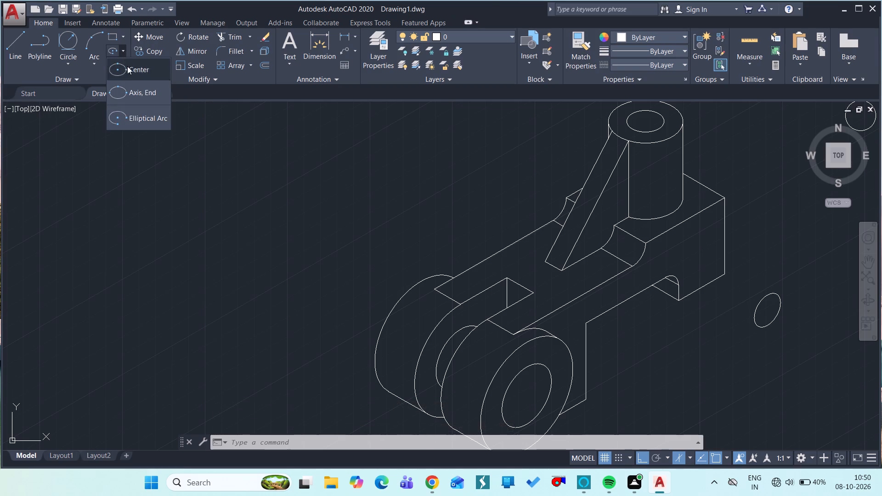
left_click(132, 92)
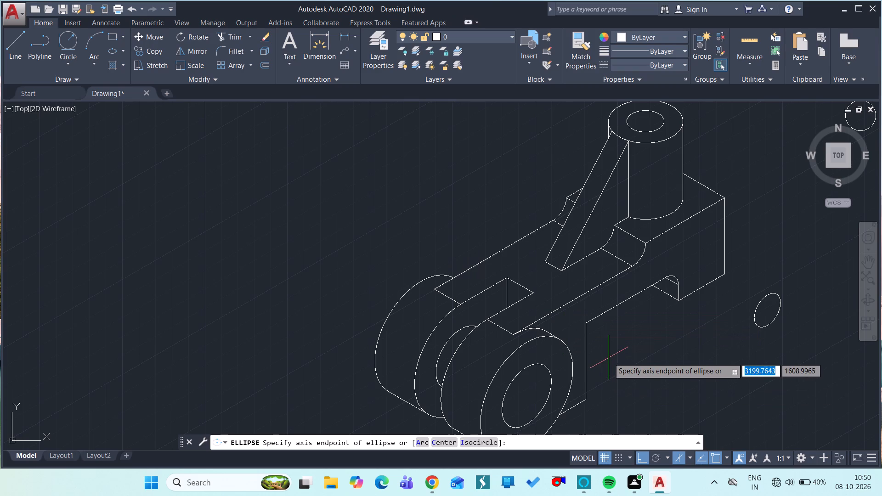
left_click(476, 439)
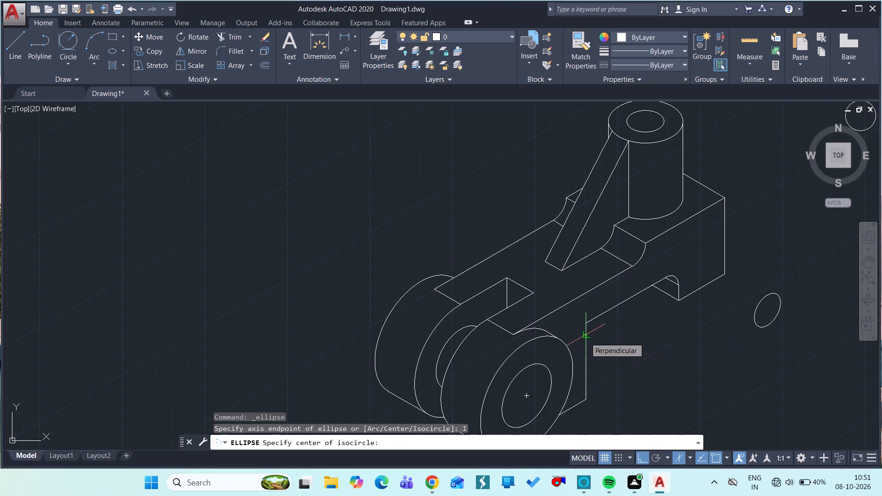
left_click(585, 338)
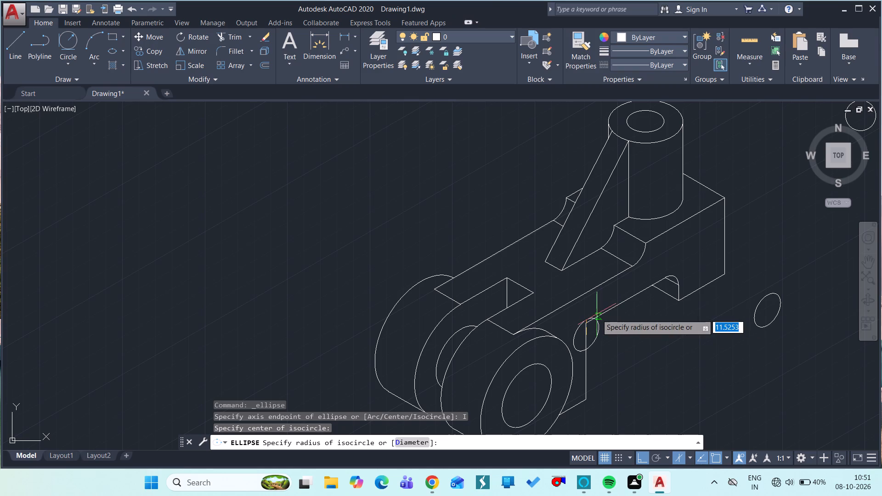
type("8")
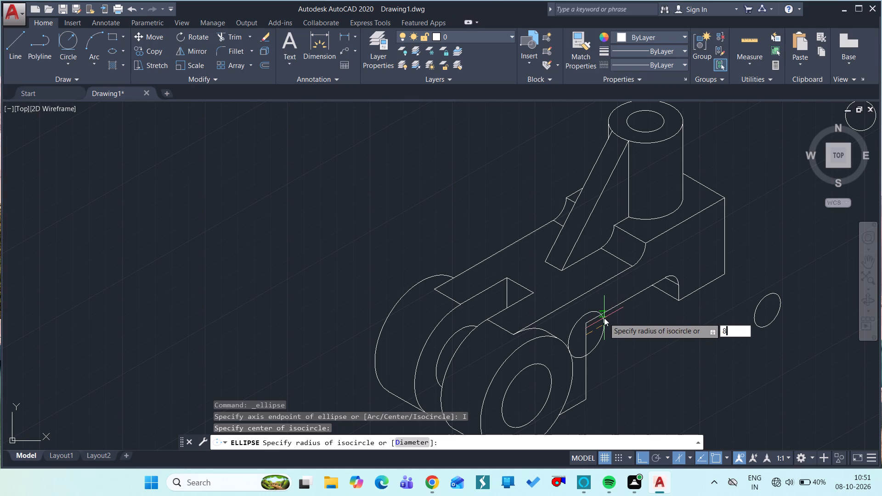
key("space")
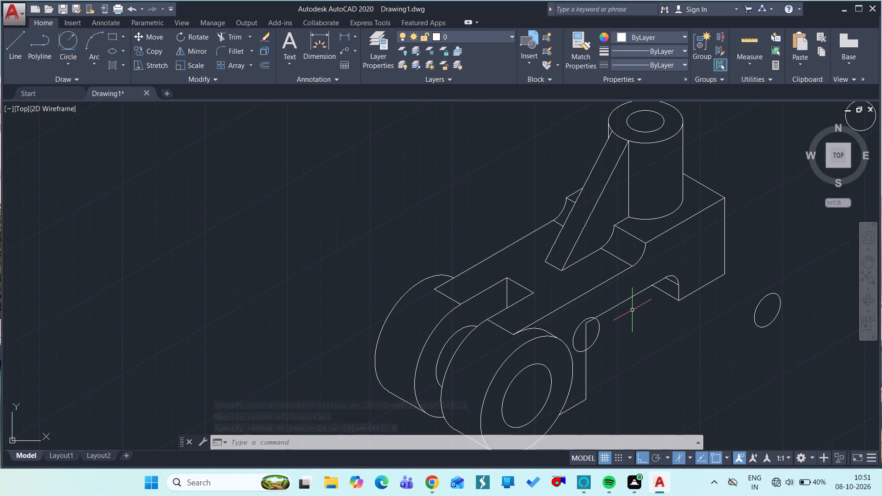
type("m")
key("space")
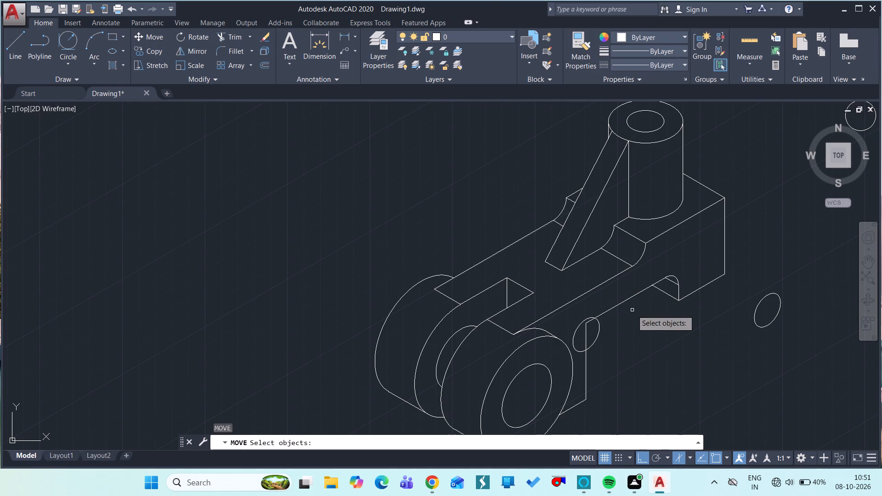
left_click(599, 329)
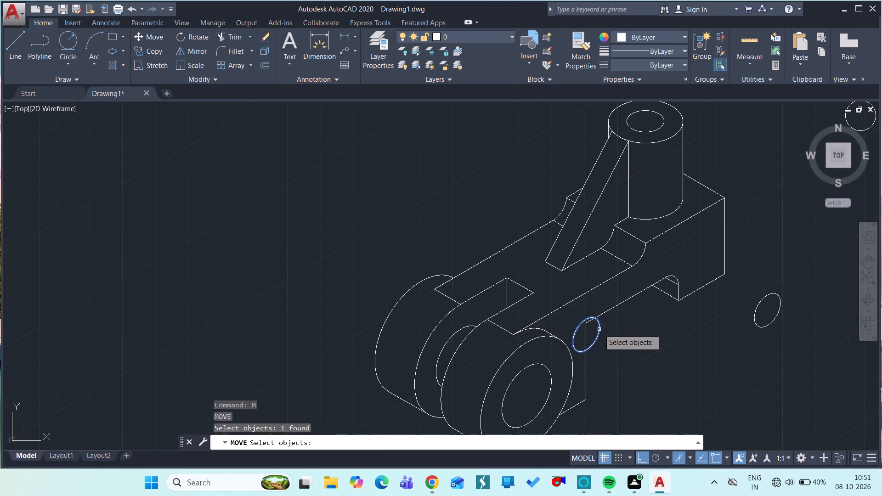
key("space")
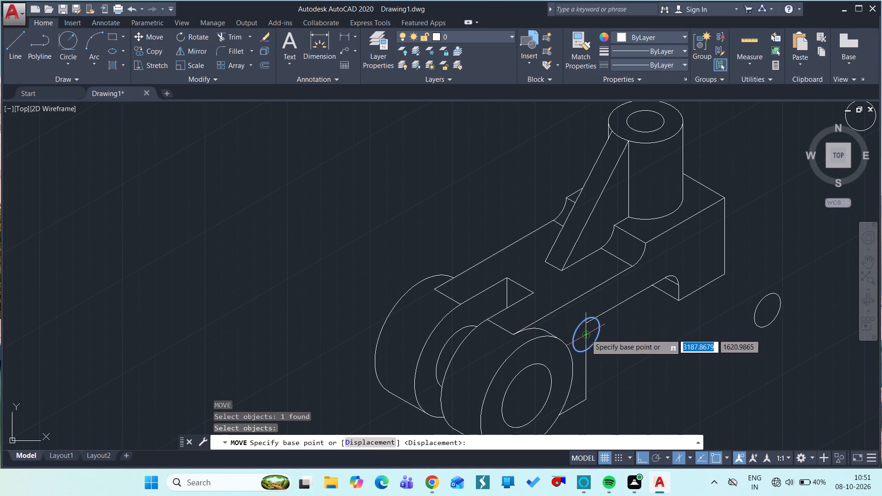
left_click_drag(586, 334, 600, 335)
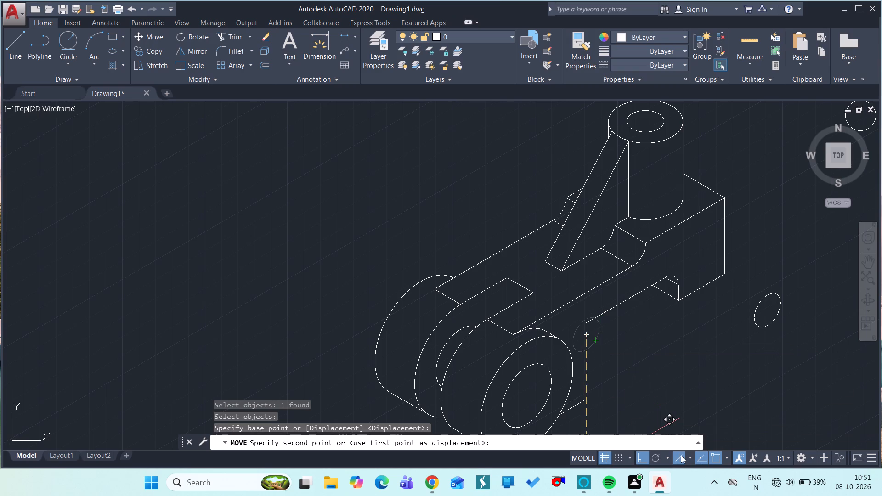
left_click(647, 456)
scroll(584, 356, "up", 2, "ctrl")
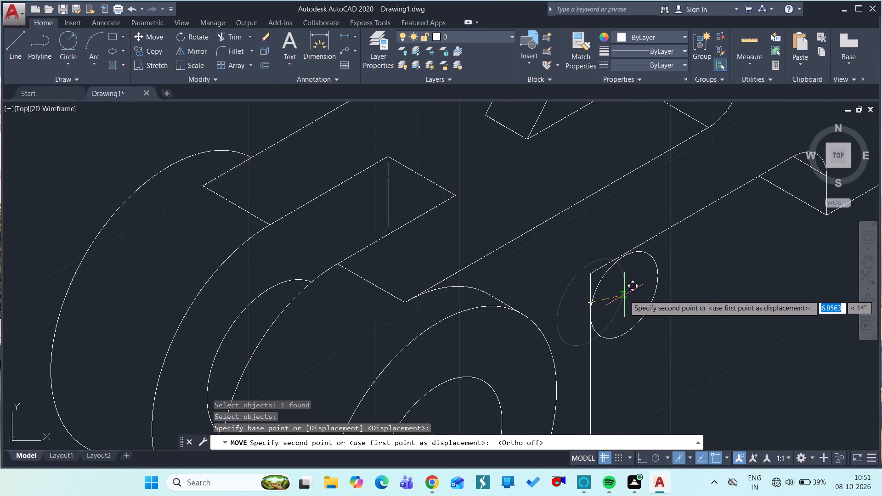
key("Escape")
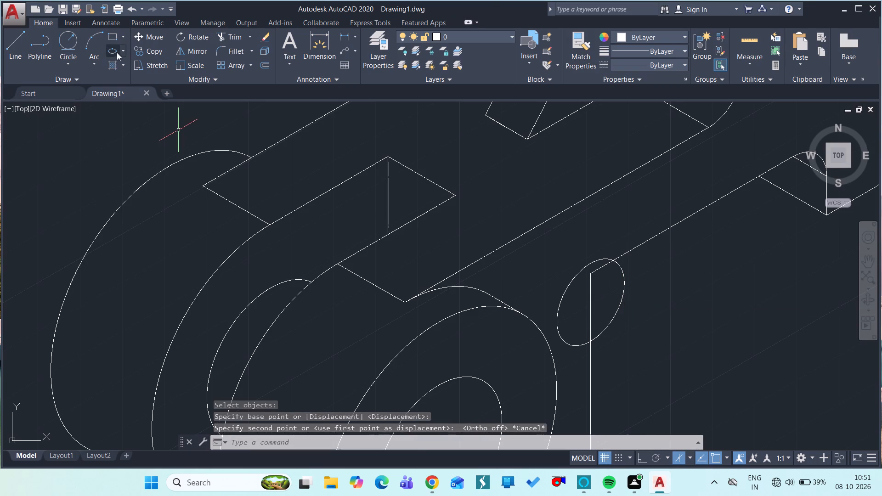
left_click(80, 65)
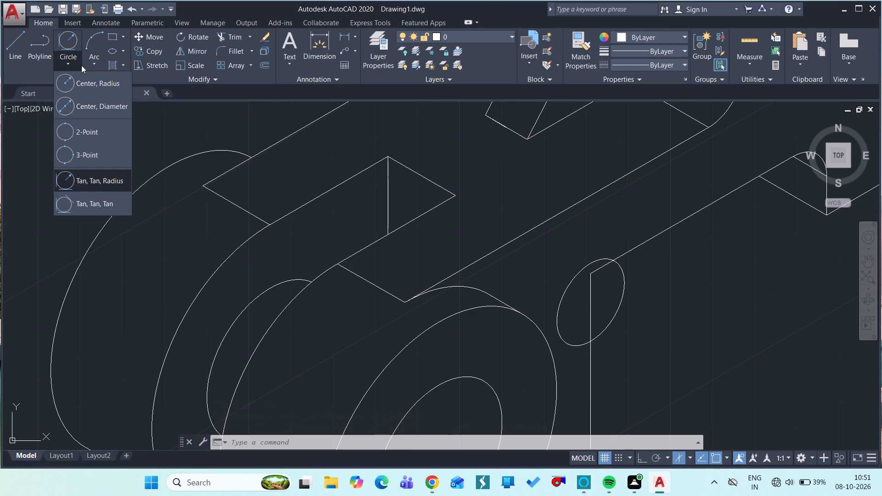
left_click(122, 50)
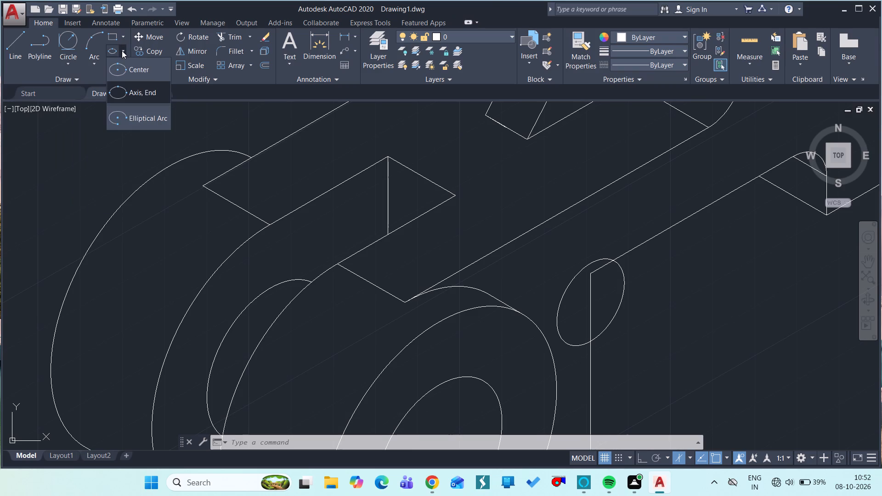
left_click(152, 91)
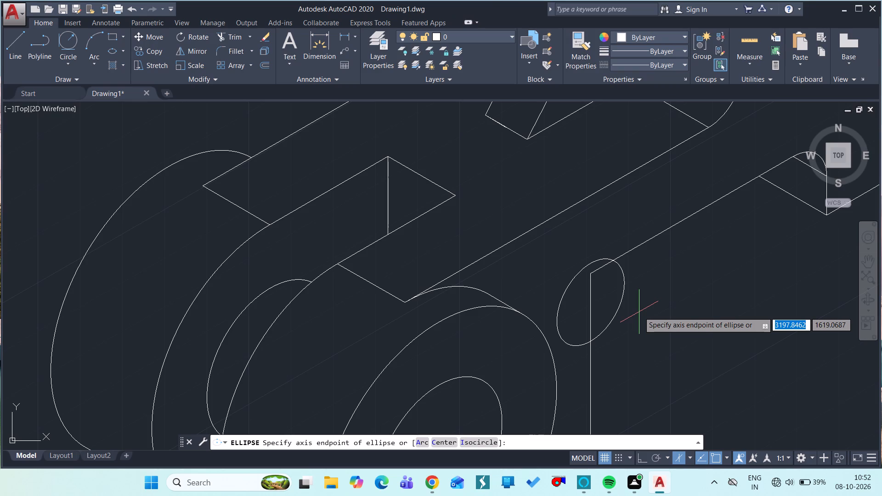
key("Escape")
With Ortho on, draw a construction line 8 units down from the inner corner beside the boss, plus a short 30° segment from its end.
type("l")
key("space")
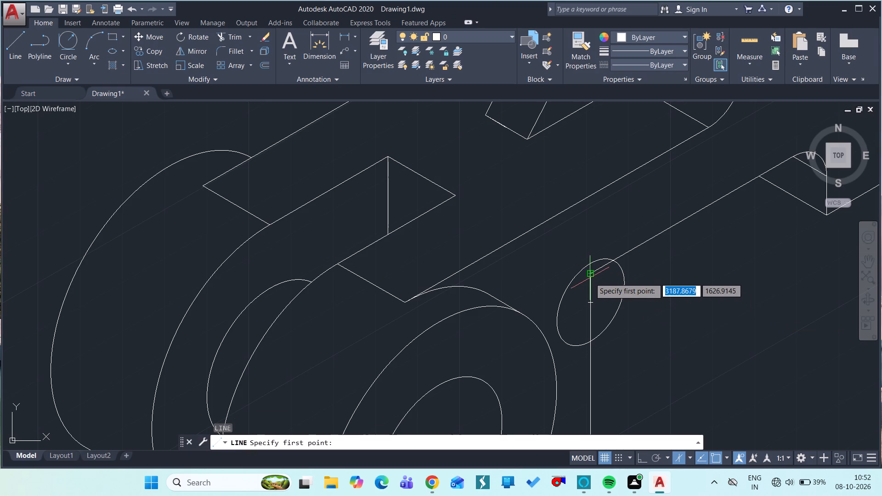
left_click_drag(590, 278, 601, 322)
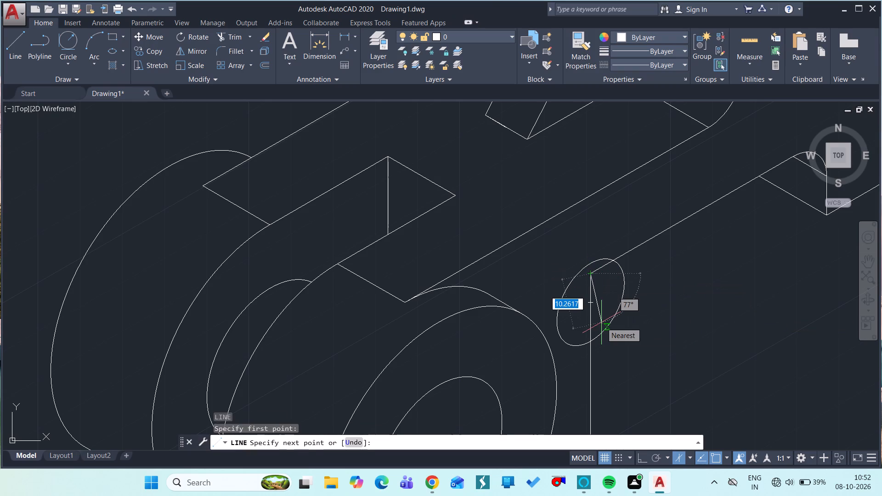
left_click(643, 461)
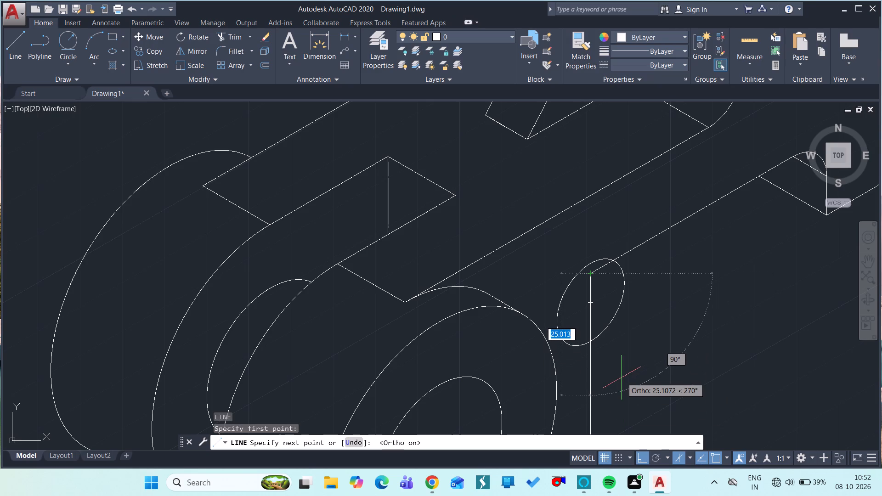
type("8")
key("space")
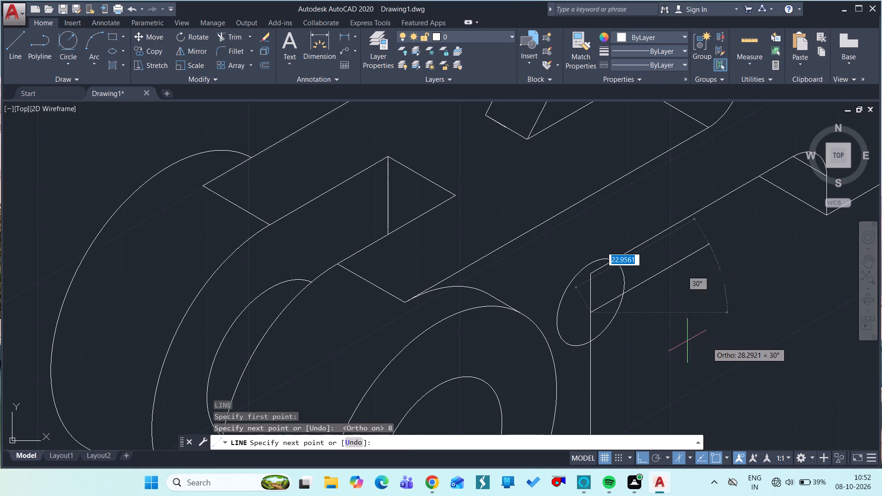
left_click(611, 303)
key("Escape")
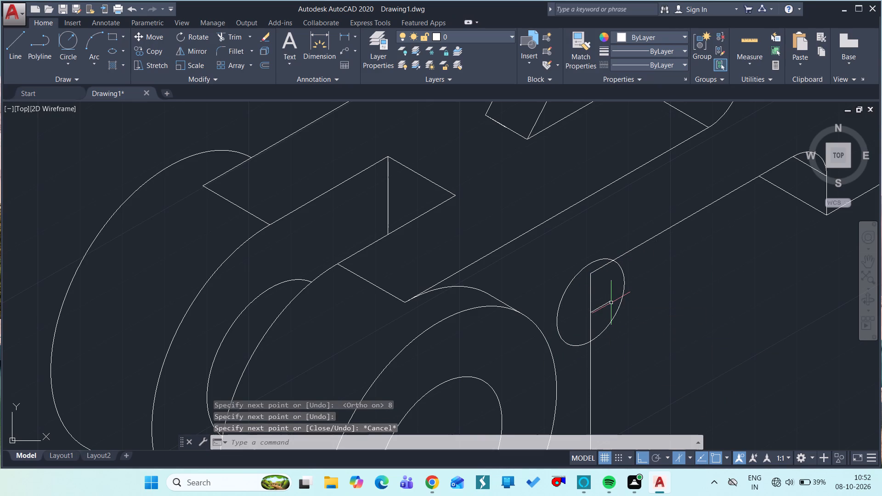
Draw a construction line 8 units from the same corner at 30° along the arm's lower edge, plus a short vertical segment up from its end.
type("l")
key("space")
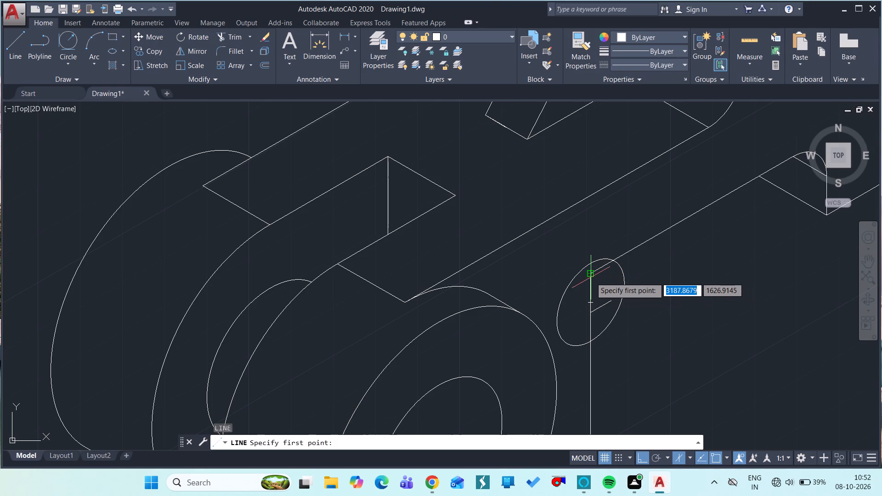
left_click_drag(588, 274, 651, 229)
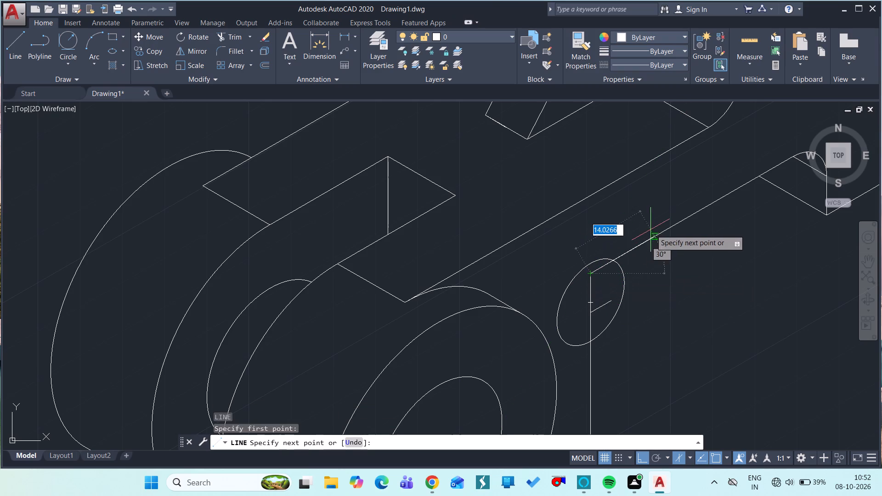
left_click_drag(651, 229, 654, 226)
type("8")
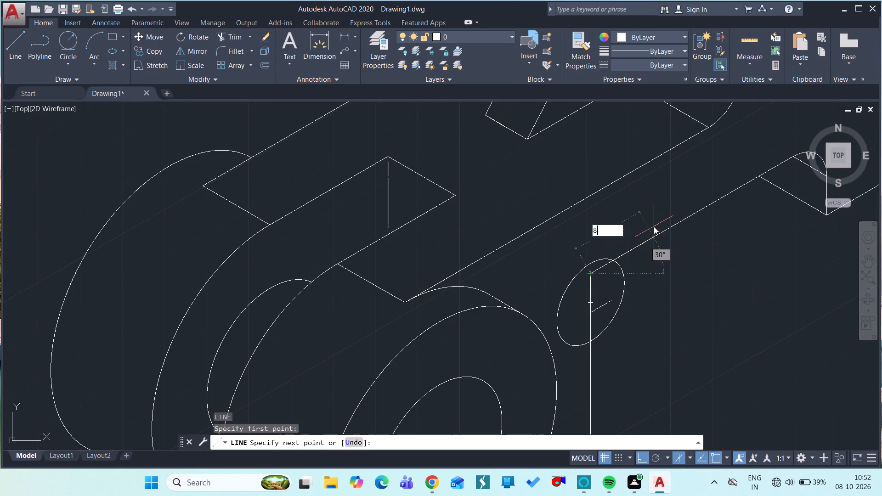
key("space")
left_click(621, 209)
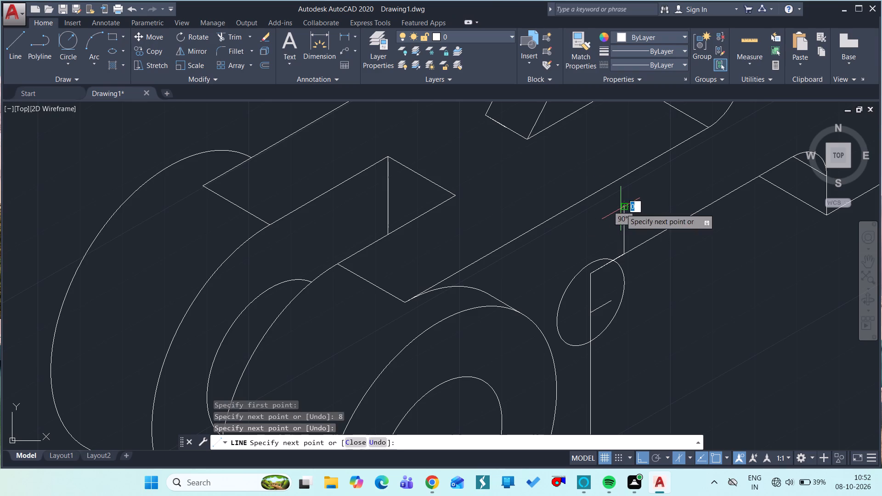
key("Escape")
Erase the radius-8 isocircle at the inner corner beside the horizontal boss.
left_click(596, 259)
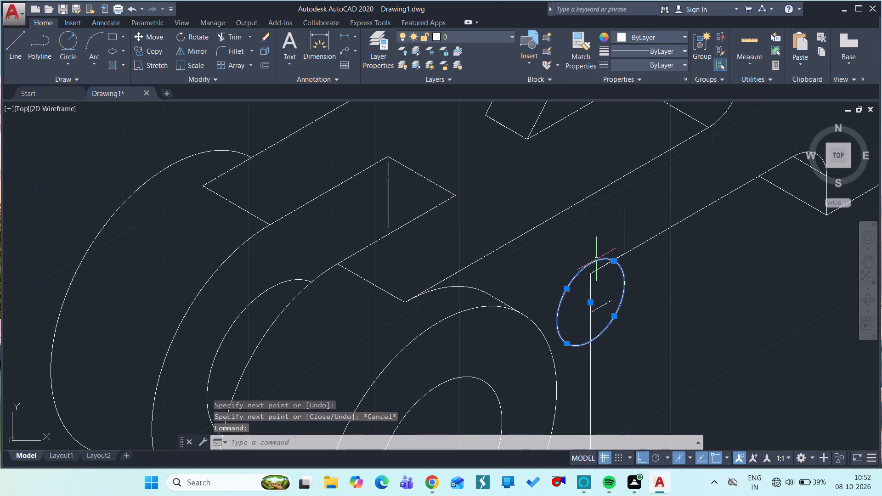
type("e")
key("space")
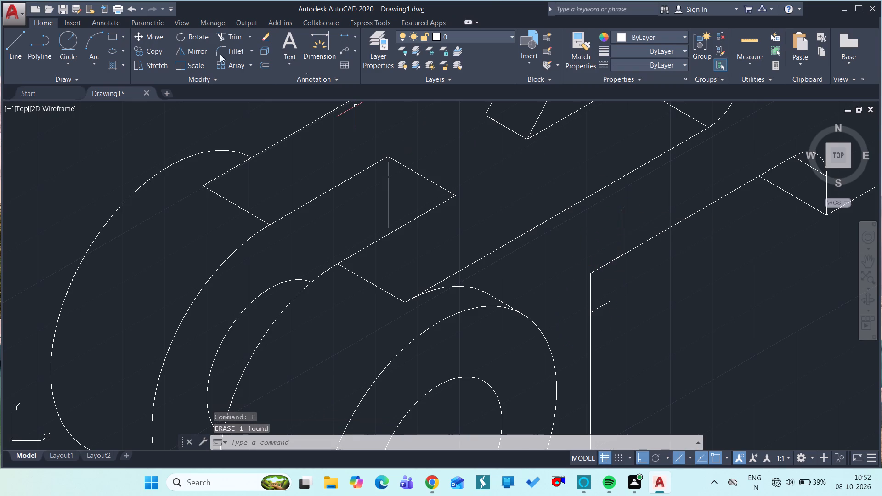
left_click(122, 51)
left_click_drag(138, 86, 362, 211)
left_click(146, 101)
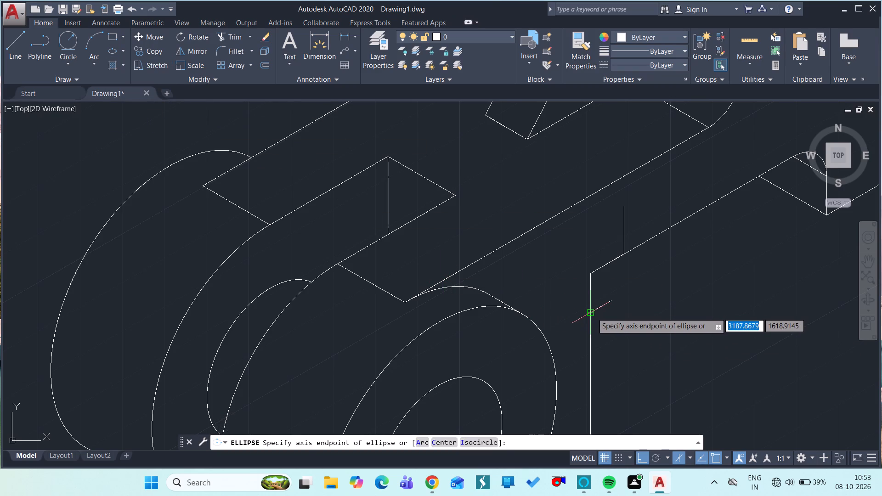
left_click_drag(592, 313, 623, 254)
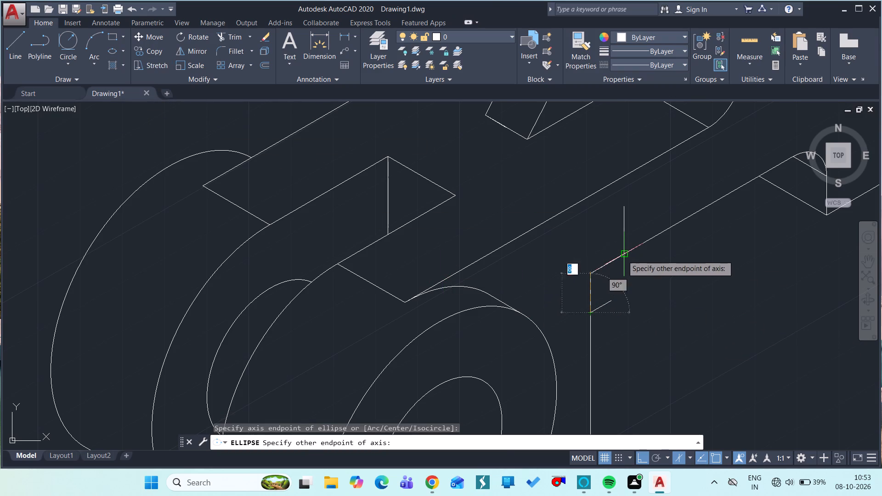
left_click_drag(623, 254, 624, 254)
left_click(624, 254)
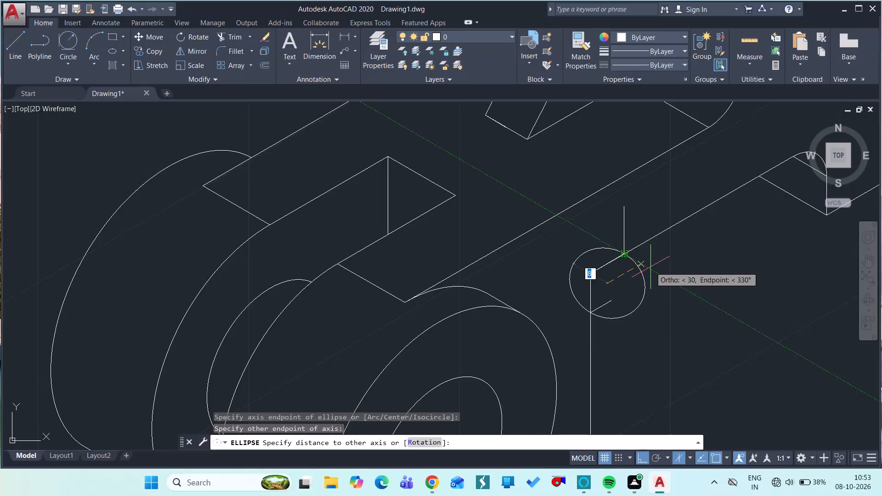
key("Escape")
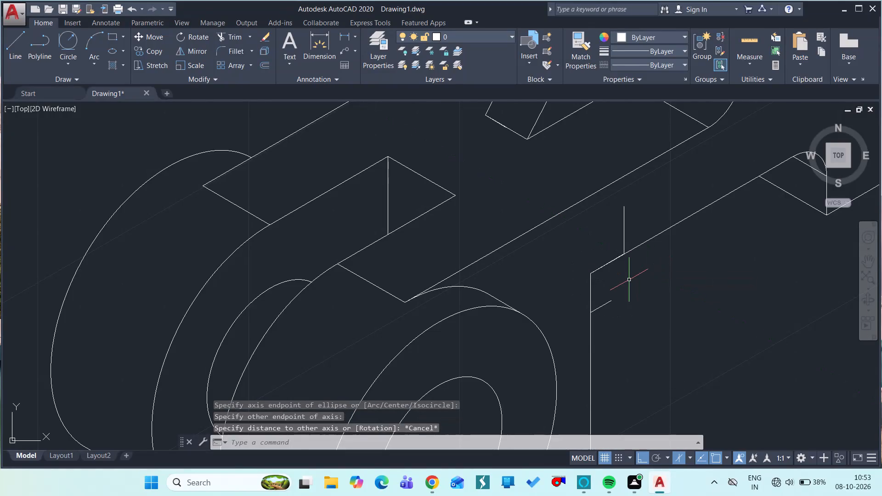
Close the radius-centre parallelogram at the inner corner with construction lines 8 units at 30° and 8 units vertically down.
type("l")
key("space")
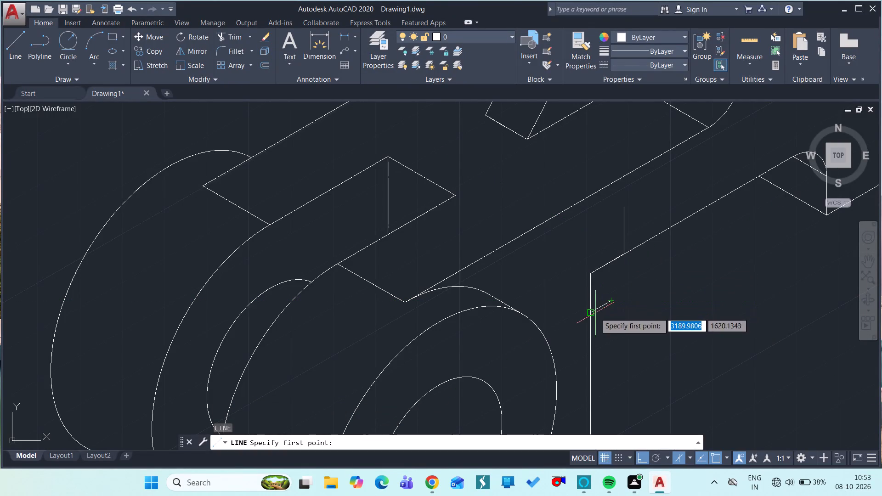
left_click_drag(591, 313, 636, 304)
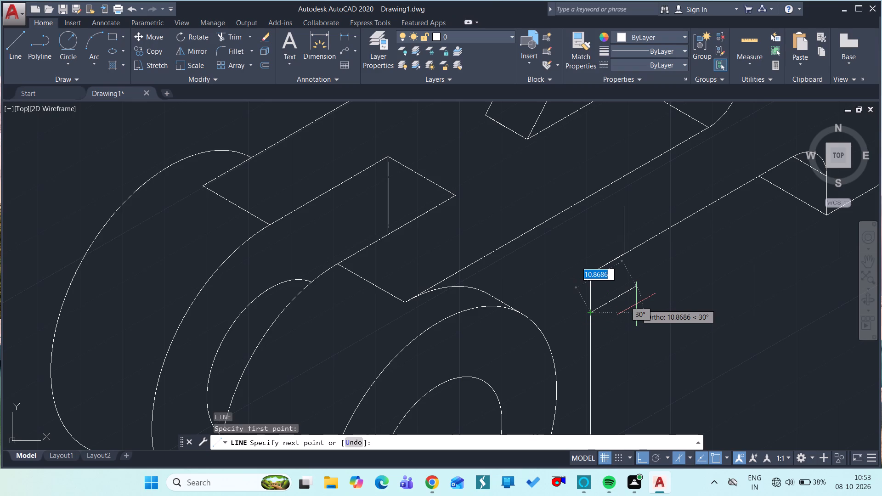
type("8")
key("space")
key("Escape")
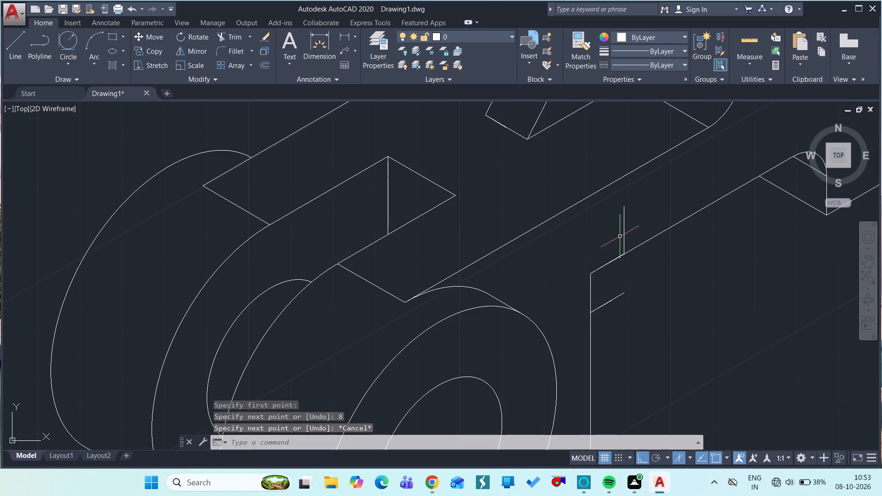
type("l")
key("space")
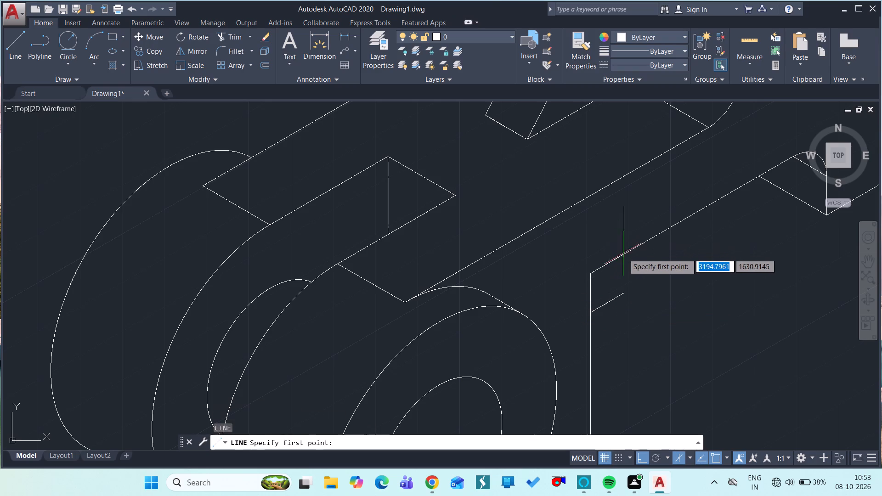
left_click_drag(627, 253, 635, 296)
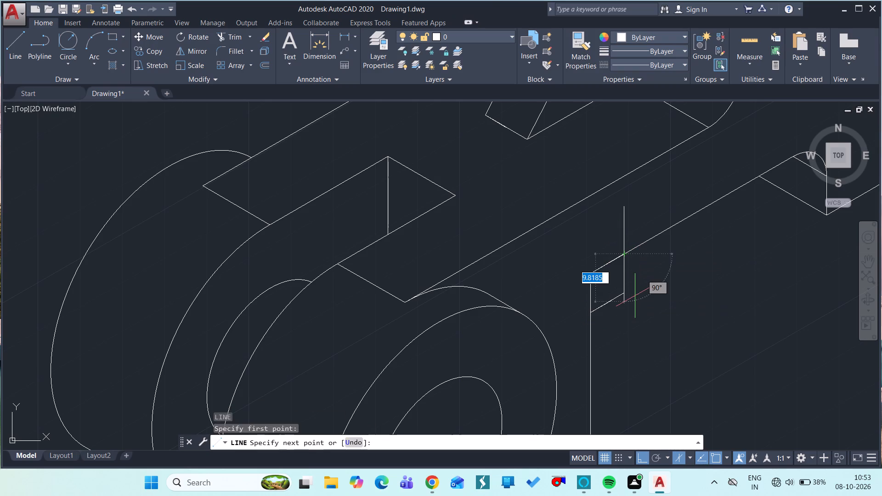
type("8")
key("space")
key("Escape")
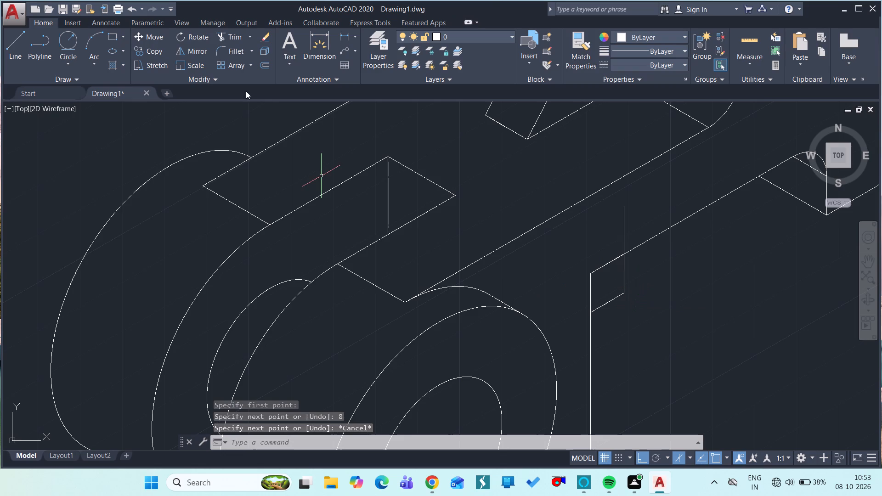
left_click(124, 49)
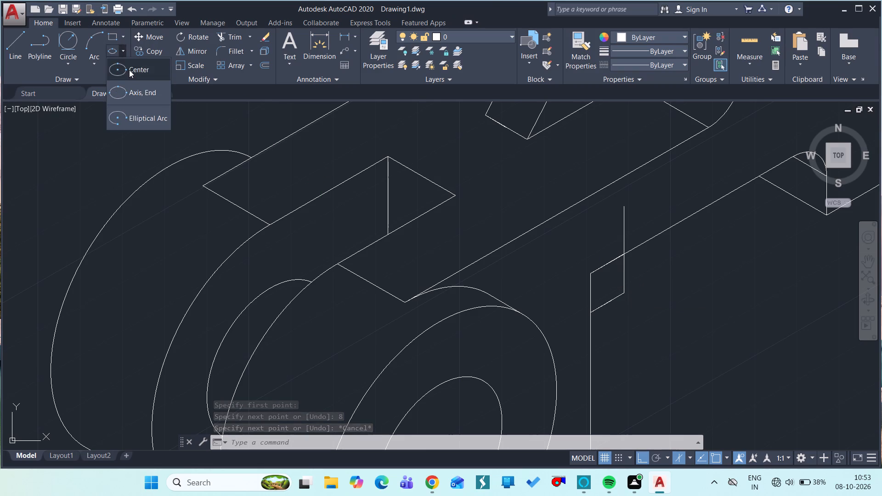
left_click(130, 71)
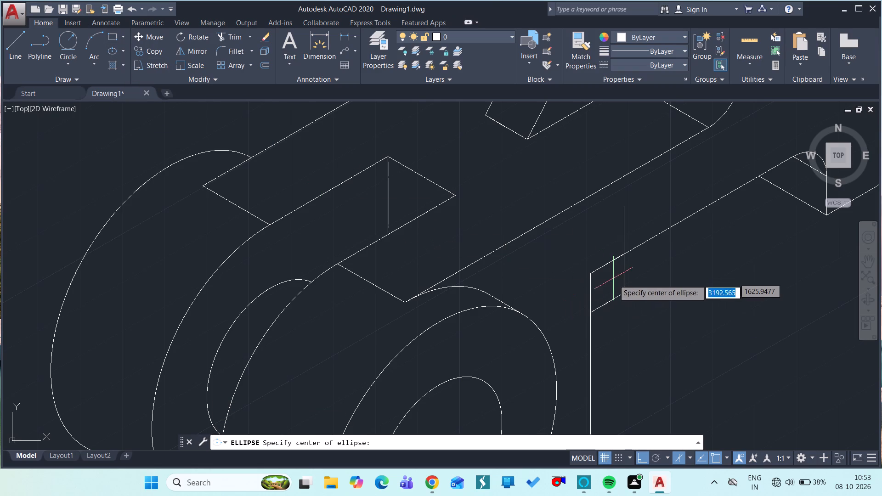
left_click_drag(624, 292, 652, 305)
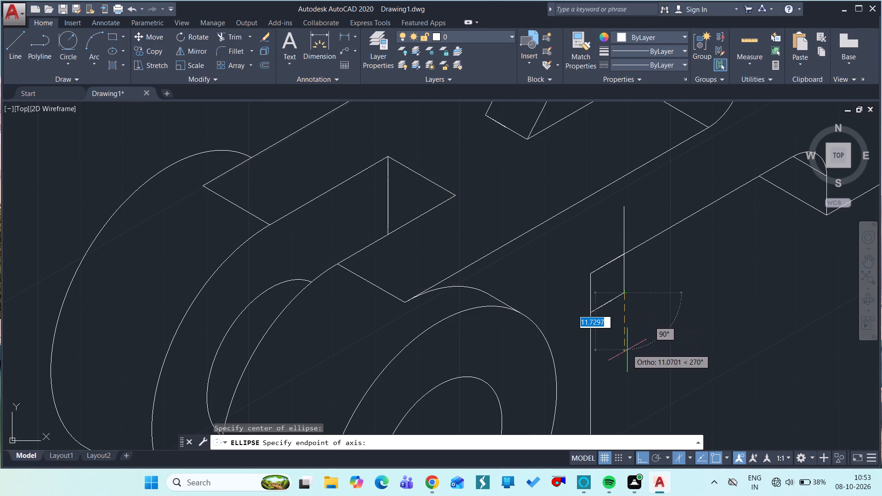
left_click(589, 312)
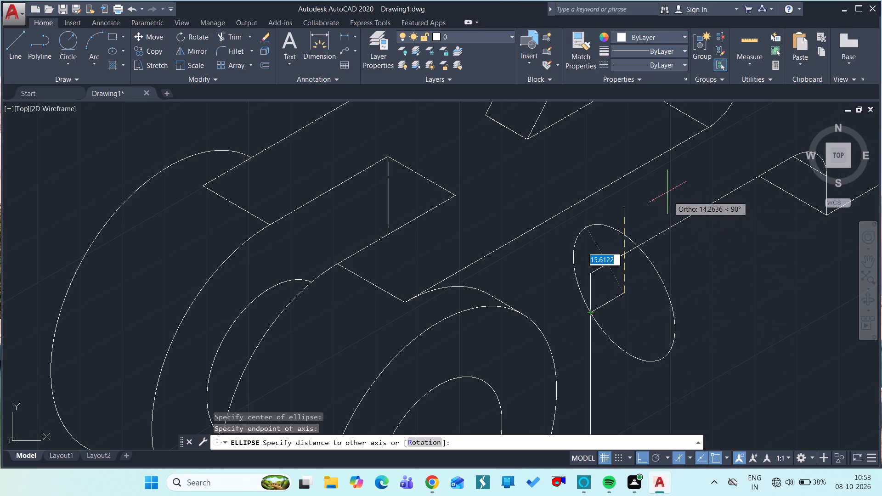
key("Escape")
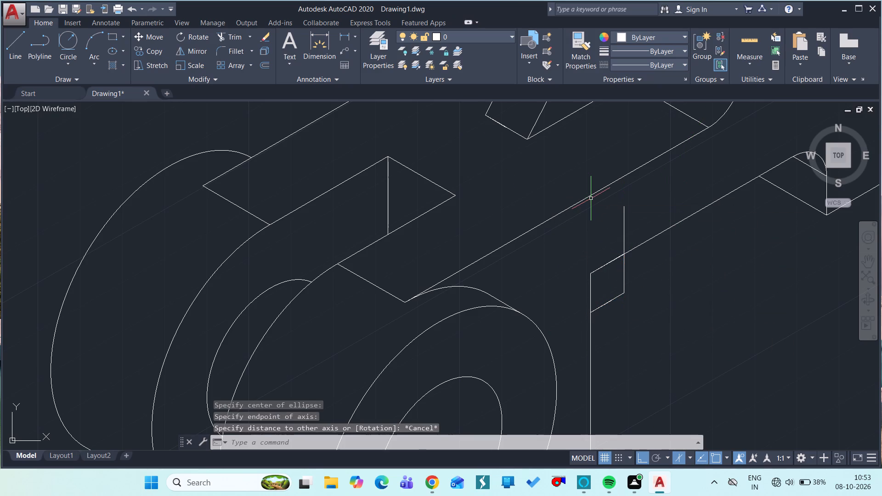
Draw an isocircle of radius 8 centred on the construction parallelogram's corner diagonally opposite the bracket's inner corner.
type("el")
key("space")
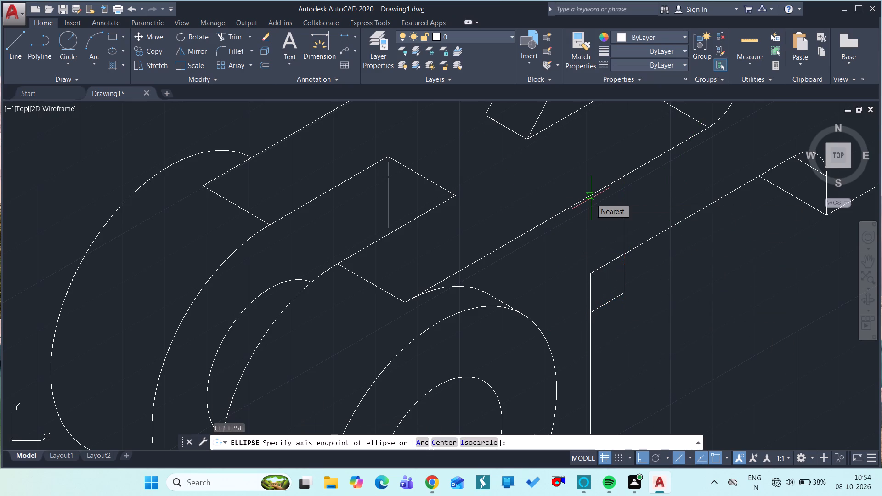
type("i")
key("space")
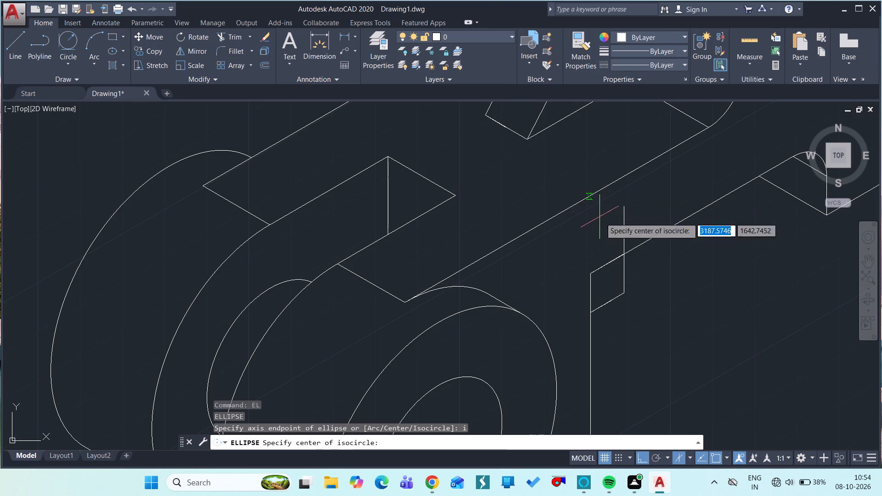
left_click_drag(622, 292, 664, 305)
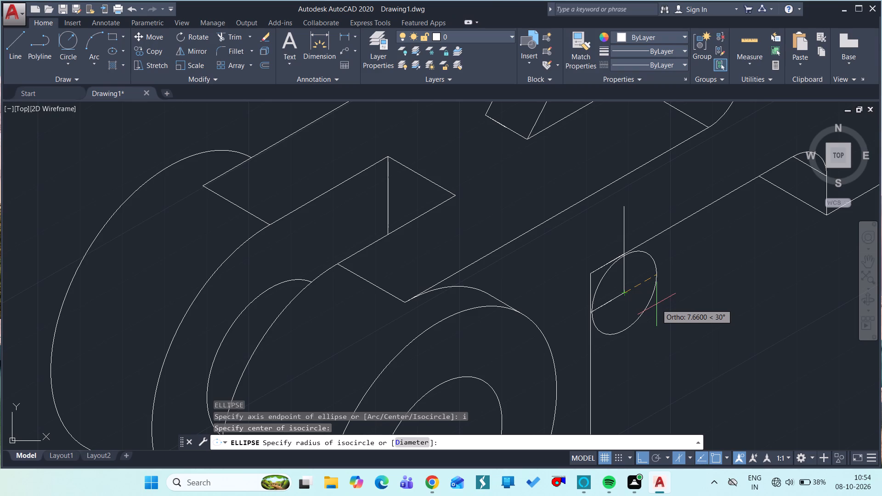
type("8")
key("space")
key("Escape")
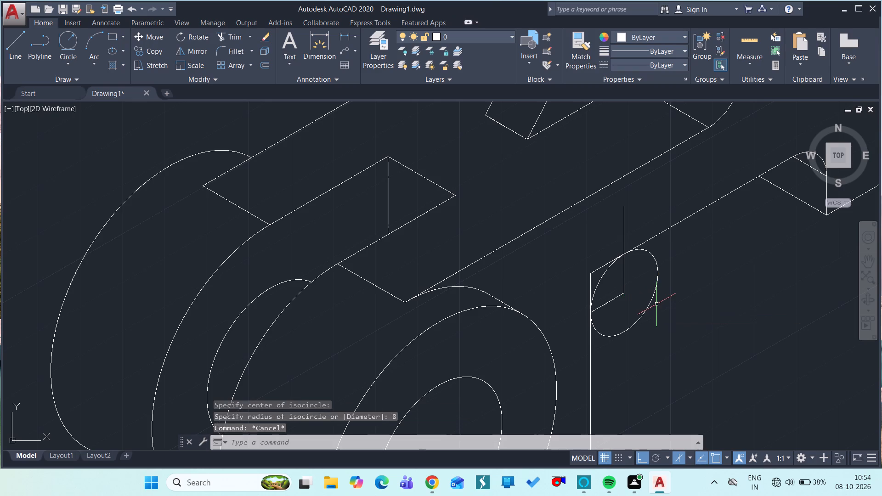
Trim away the outer portion of the radius-8 isocircle, keeping the rounding arc at the inner corner.
type("tr")
key("space")
key("space")
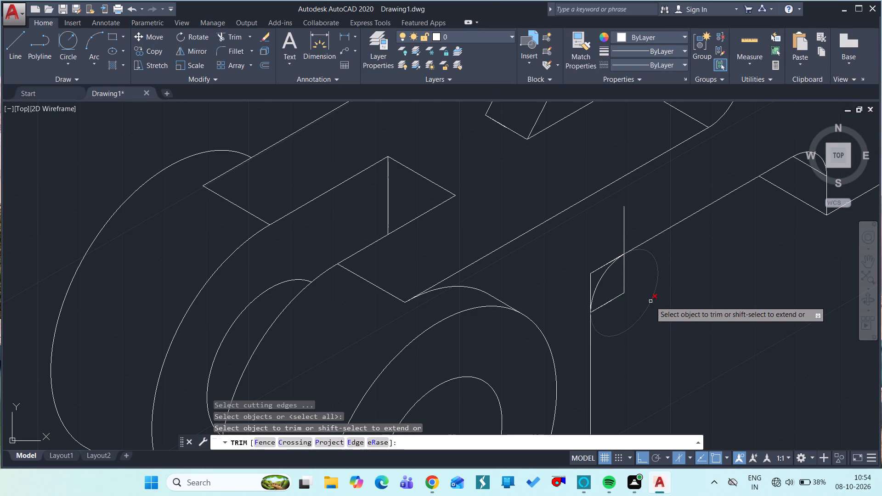
left_click(650, 302)
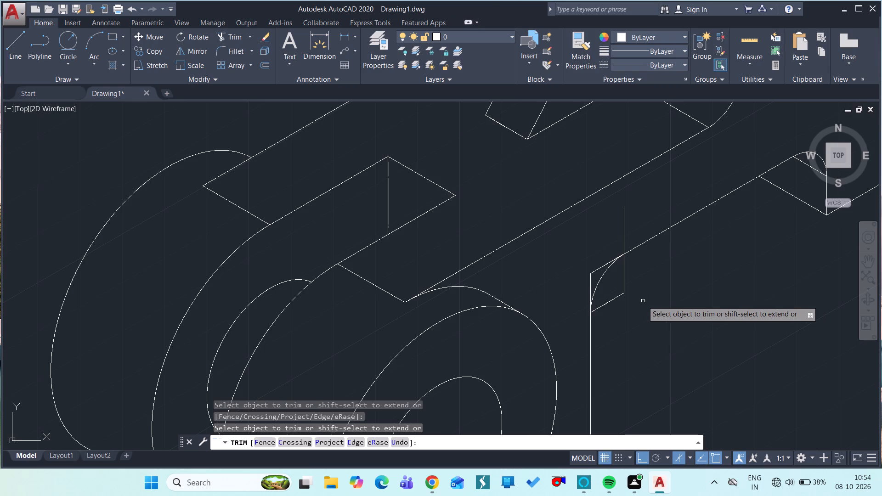
key("Escape")
Erase the 8-unit construction lines forming the parallelogram and the short vertical segment above it.
left_click(590, 283)
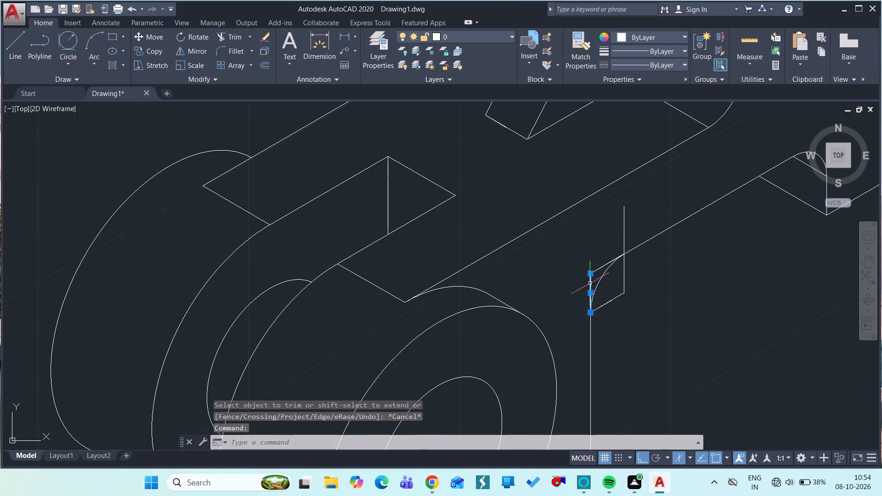
left_click(596, 272)
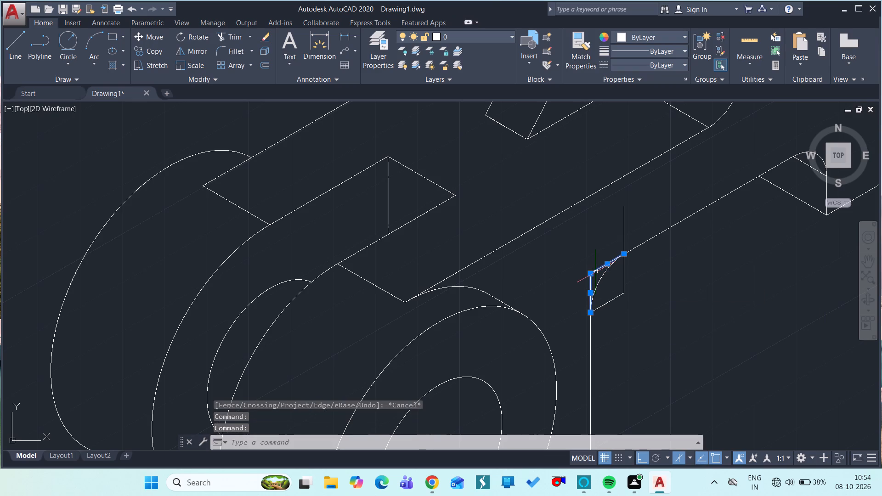
type("e")
key("space")
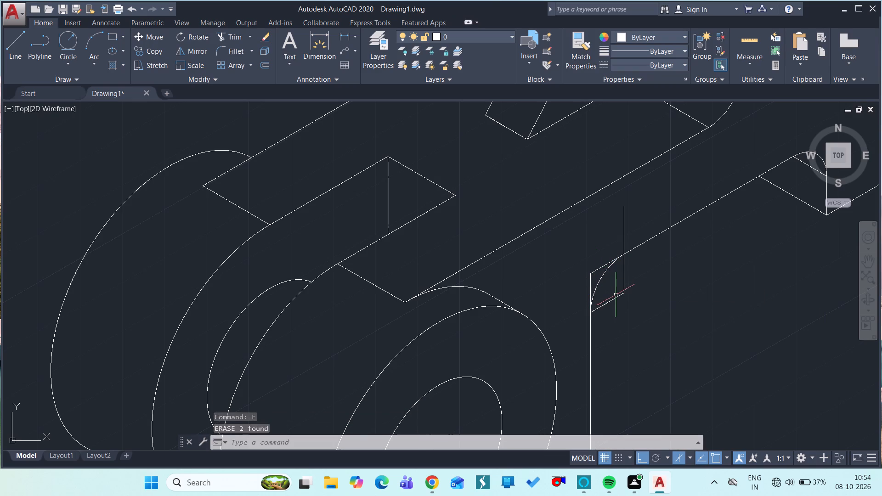
left_click(616, 297)
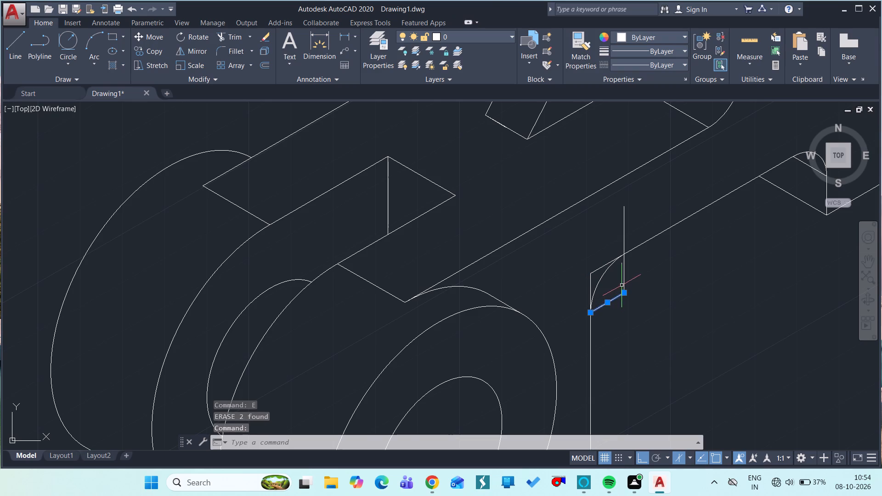
left_click_drag(624, 279, 622, 247)
left_click(622, 247)
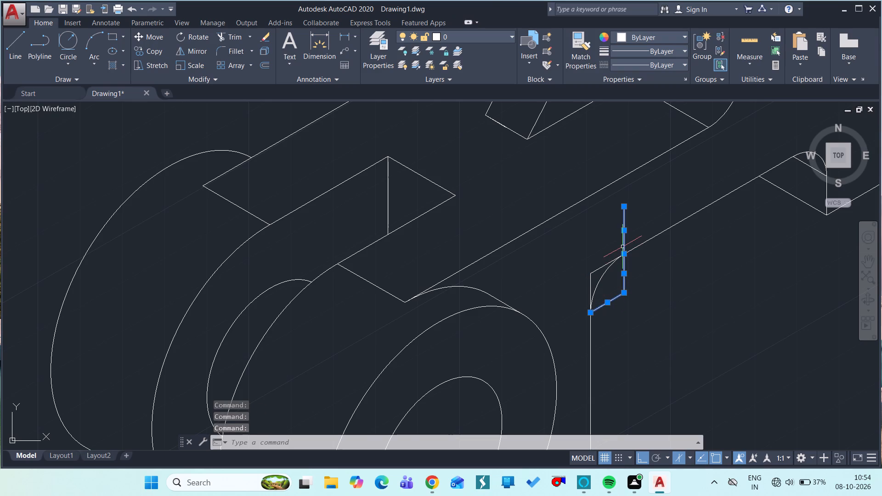
type("e")
key("space")
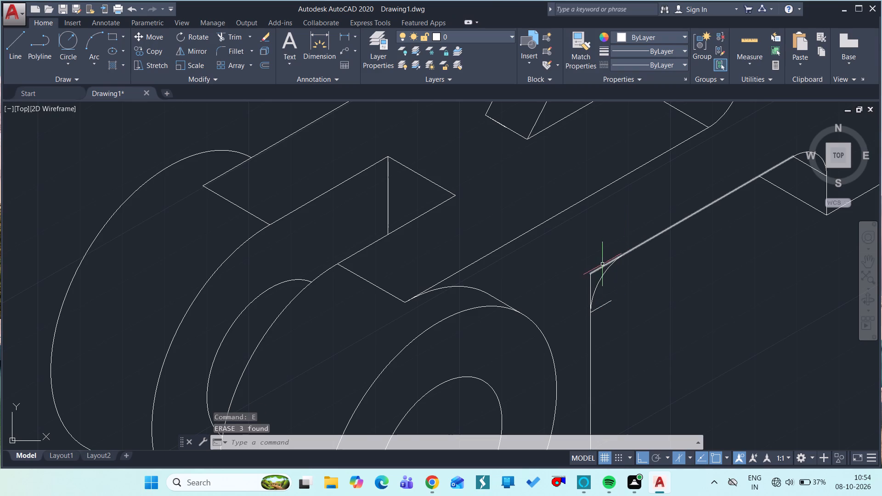
Trim the arm's lower edge and the vertical edge back to the radius-8 arc, removing the sharp inner corner.
key("Escape")
type("tr")
key("space")
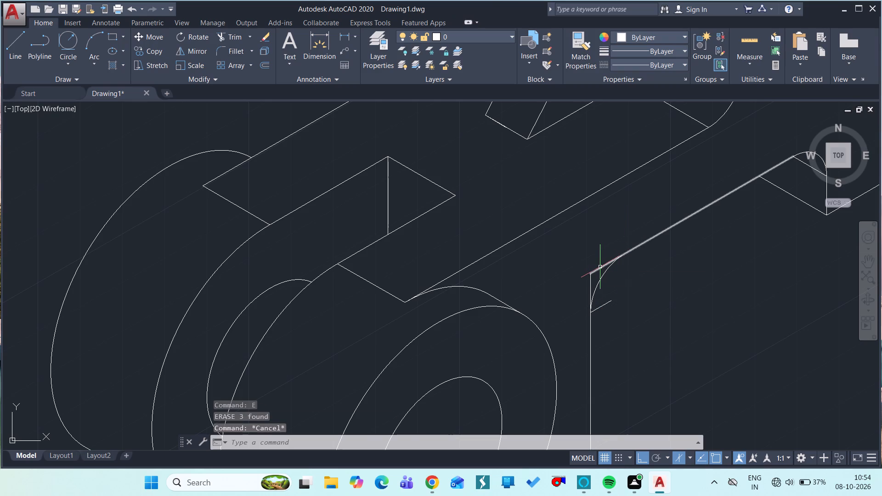
key("space")
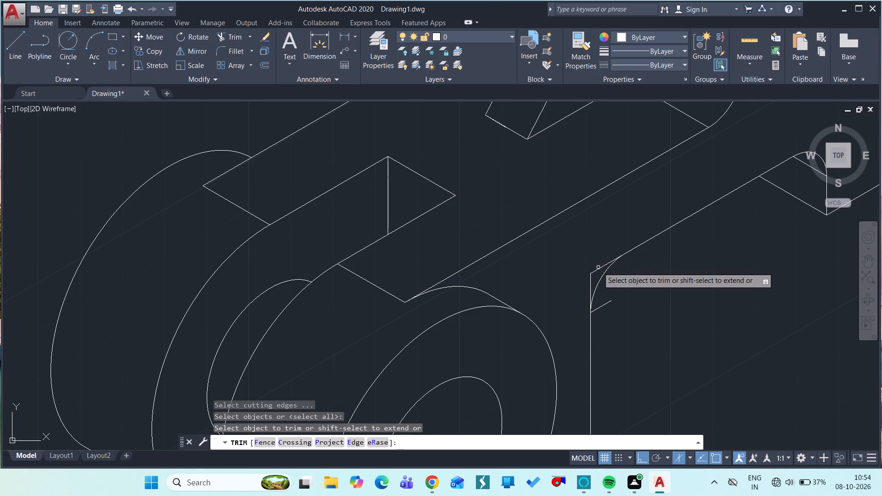
left_click_drag(598, 270, 591, 278)
left_click(591, 278)
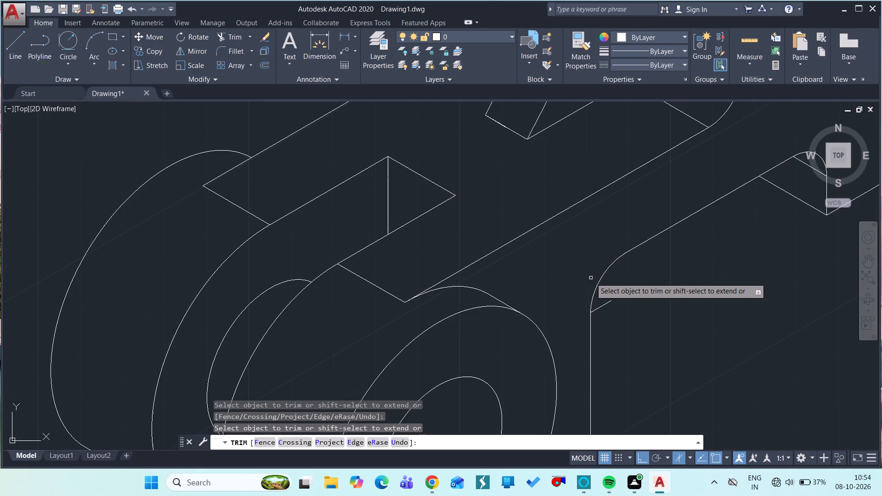
key("Escape")
Erase the leftover short 30° construction segment at the arc's lower end.
left_click(609, 304)
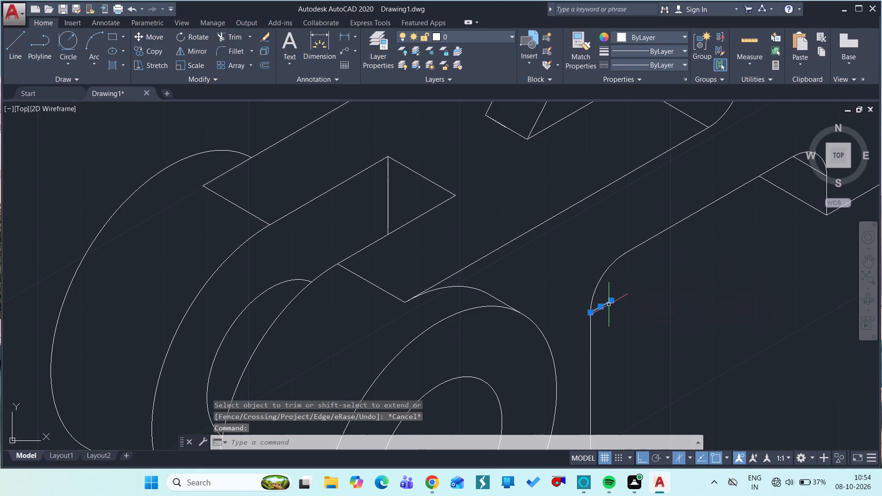
type("e")
key("space")
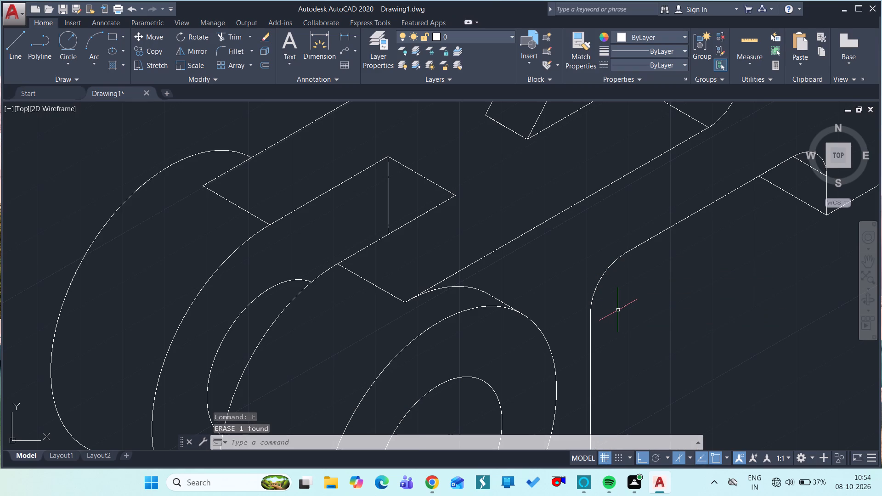
Erase the small stray isometric circle floating beside the rear block of the bracket.
scroll(658, 311, "down", 3, "ctrl")
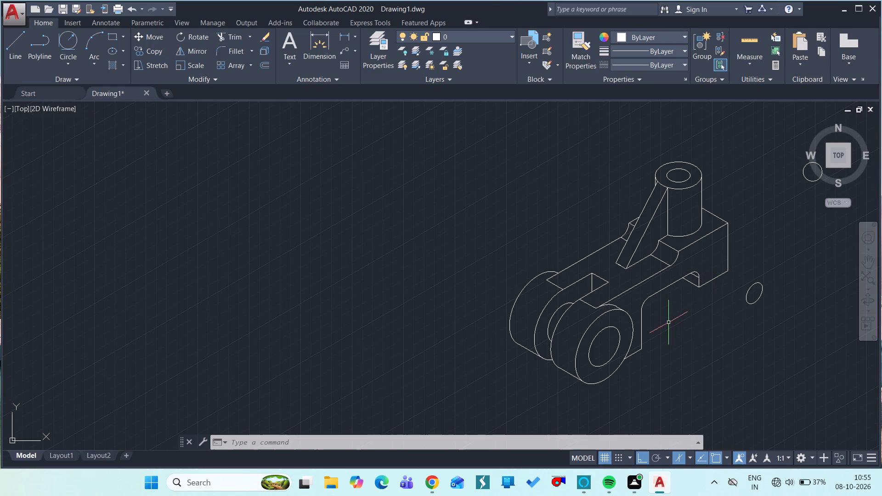
left_click(762, 284)
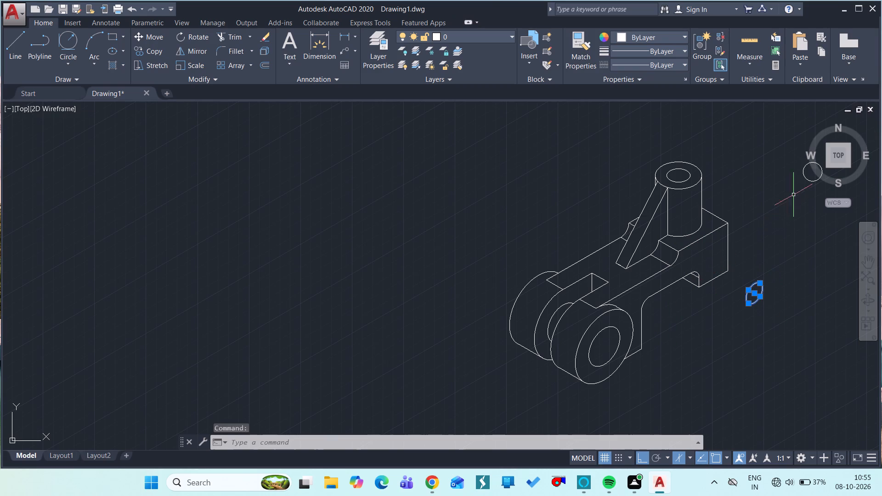
left_click(801, 169)
left_click(805, 173)
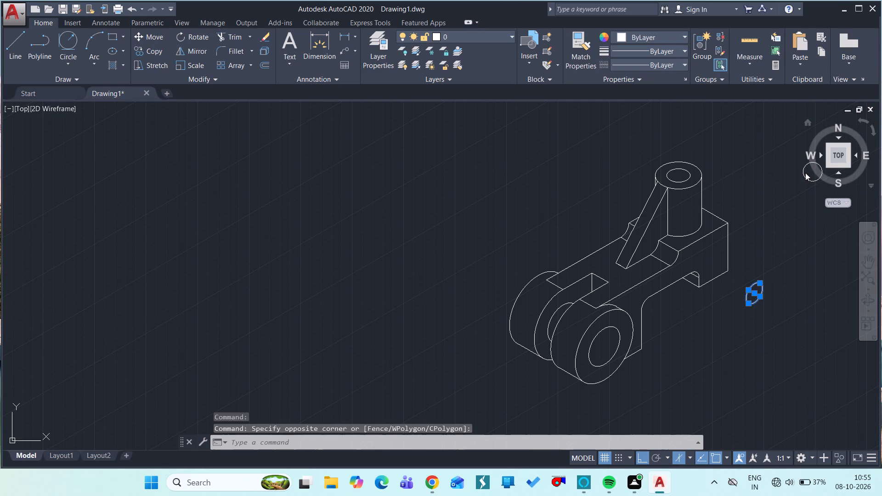
scroll(821, 185, "down", 2, "ctrl")
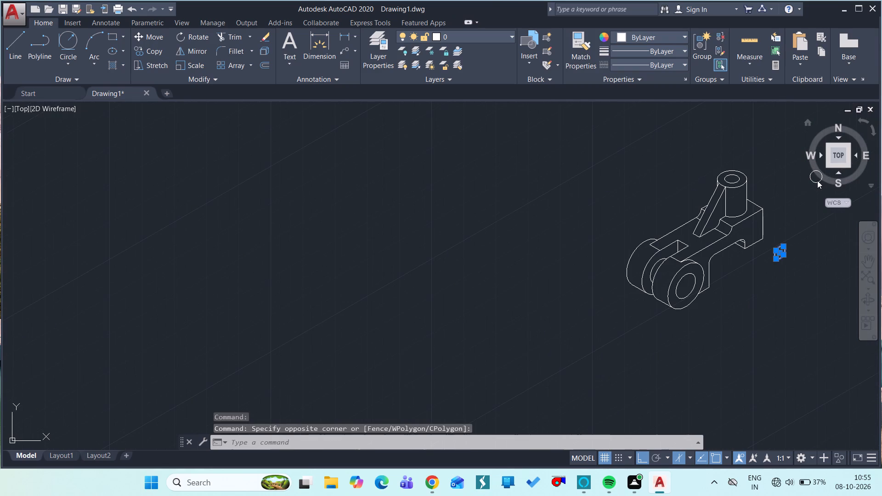
left_click(817, 180)
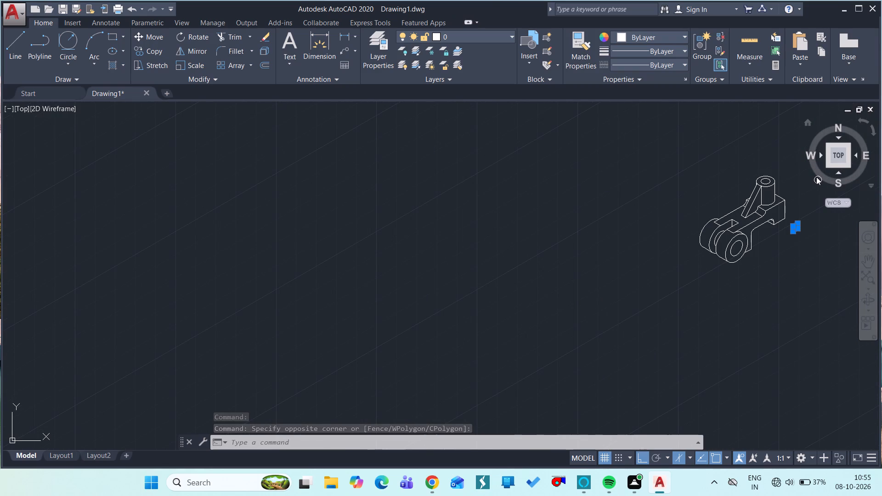
type("e")
key("space")
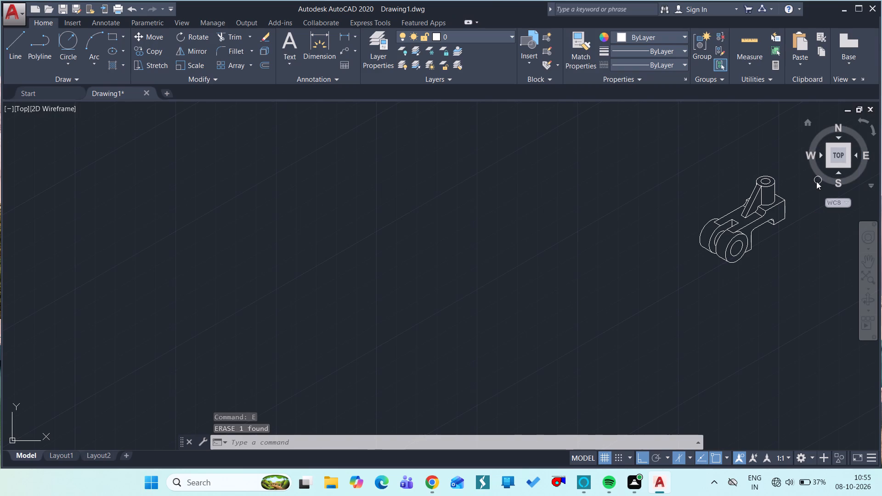
Erase the remaining stray round circle lying away from the bracket, beside the upright cylinder.
scroll(816, 181, "down", 3, "ctrl")
scroll(818, 181, "up", 5, "ctrl")
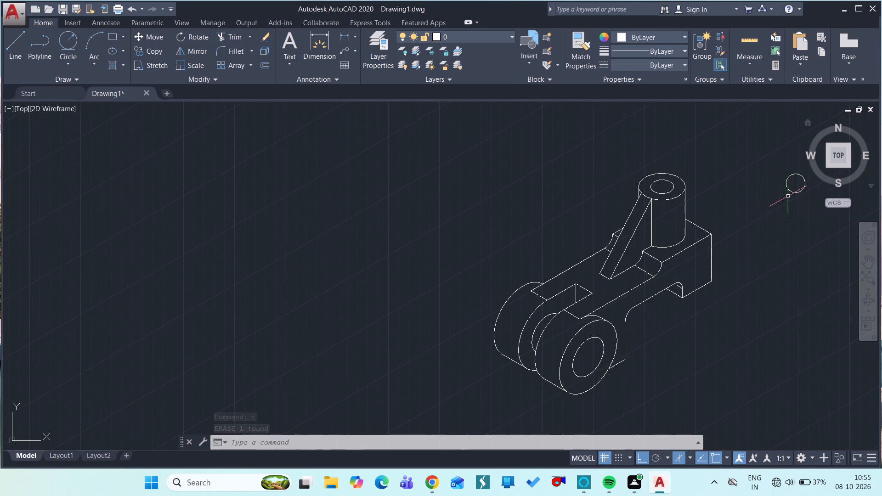
left_click(789, 191)
key("e")
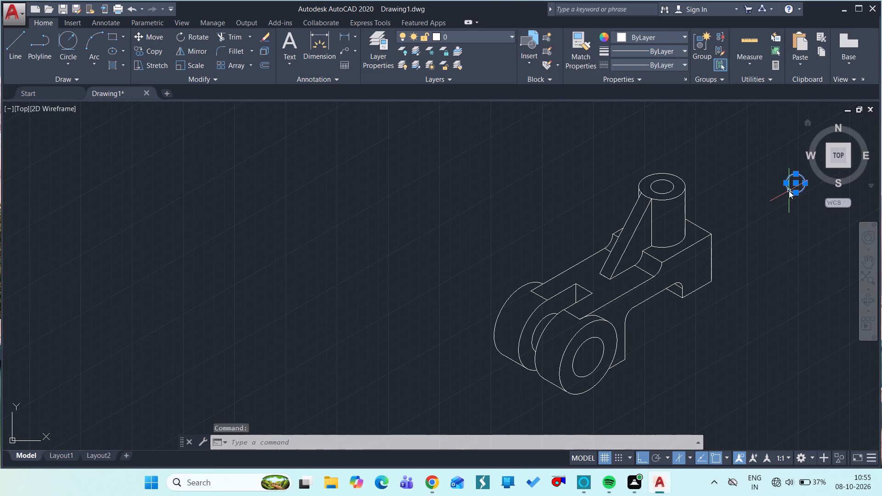
key("space")
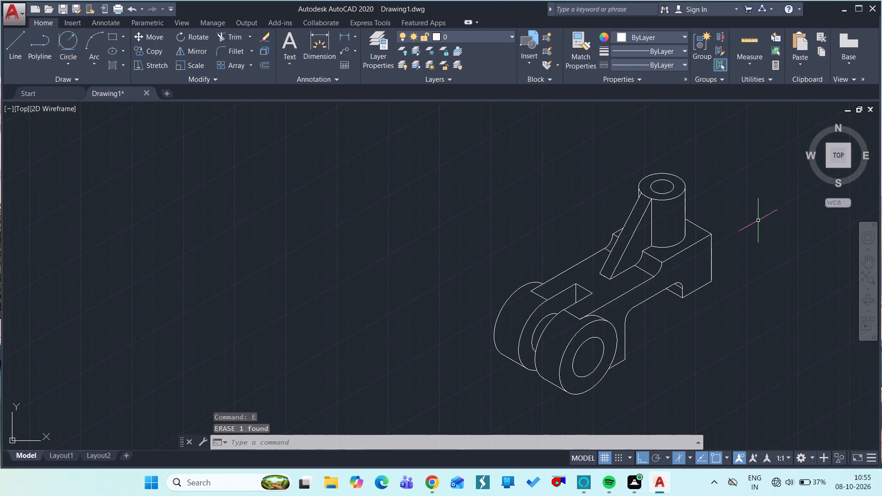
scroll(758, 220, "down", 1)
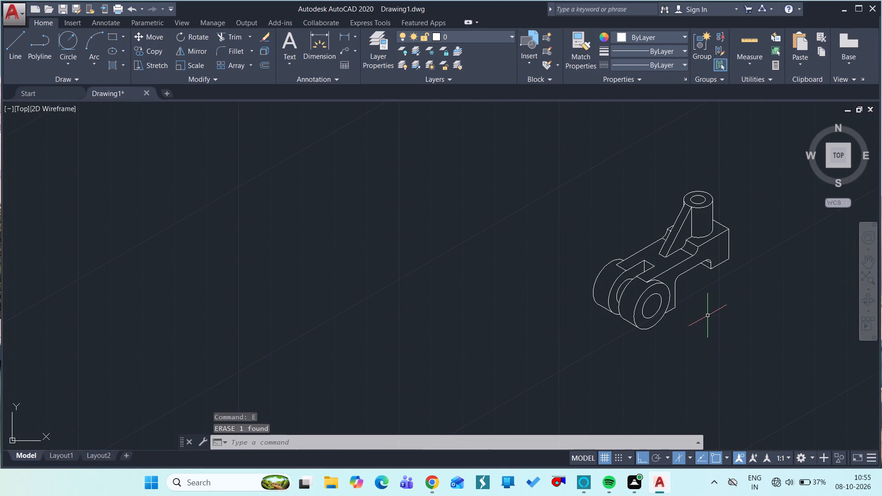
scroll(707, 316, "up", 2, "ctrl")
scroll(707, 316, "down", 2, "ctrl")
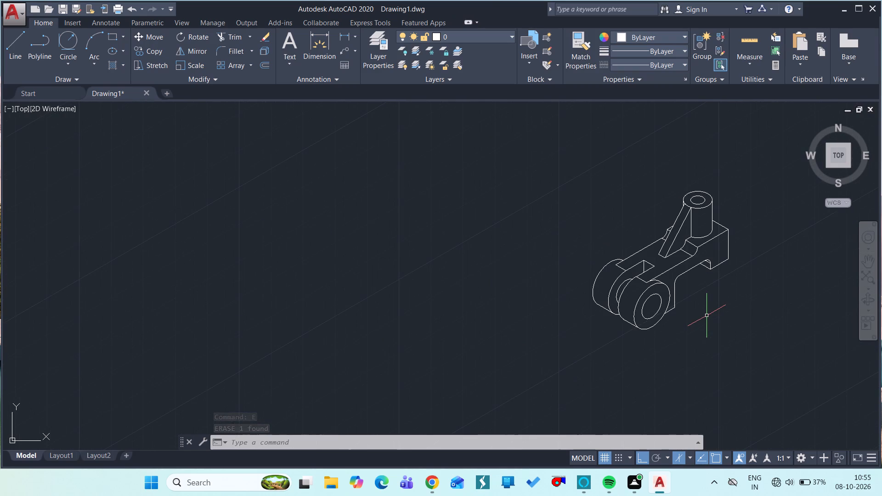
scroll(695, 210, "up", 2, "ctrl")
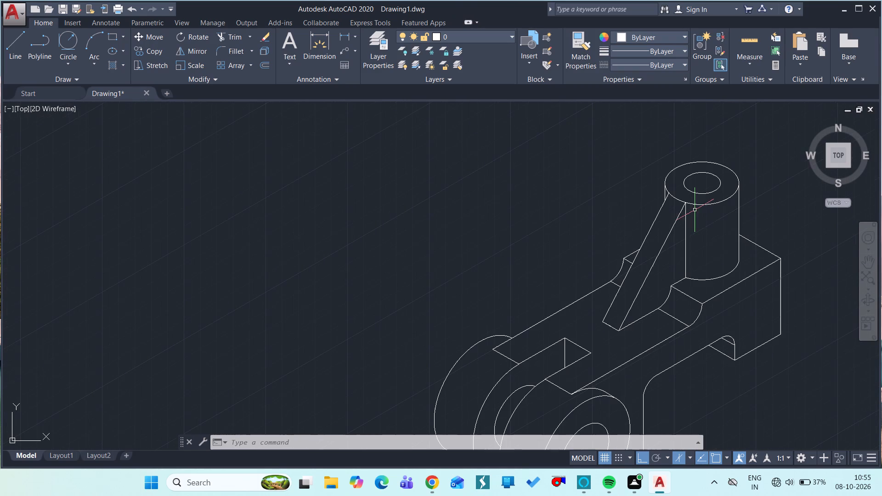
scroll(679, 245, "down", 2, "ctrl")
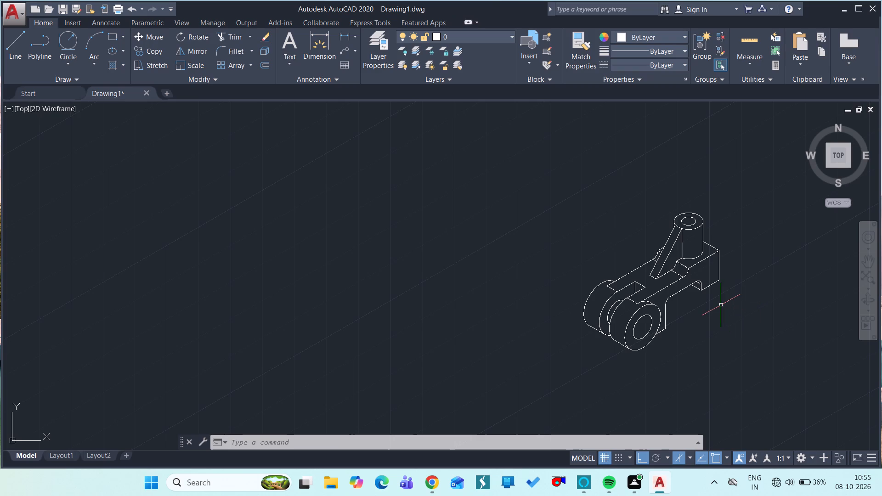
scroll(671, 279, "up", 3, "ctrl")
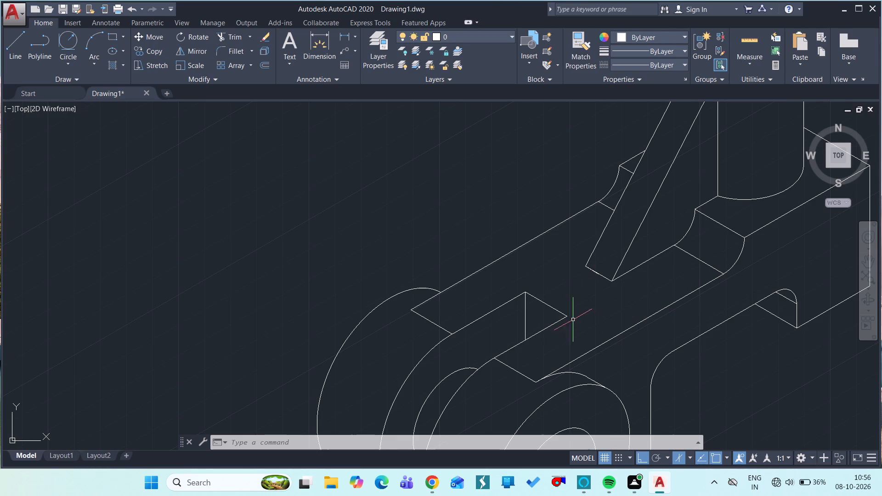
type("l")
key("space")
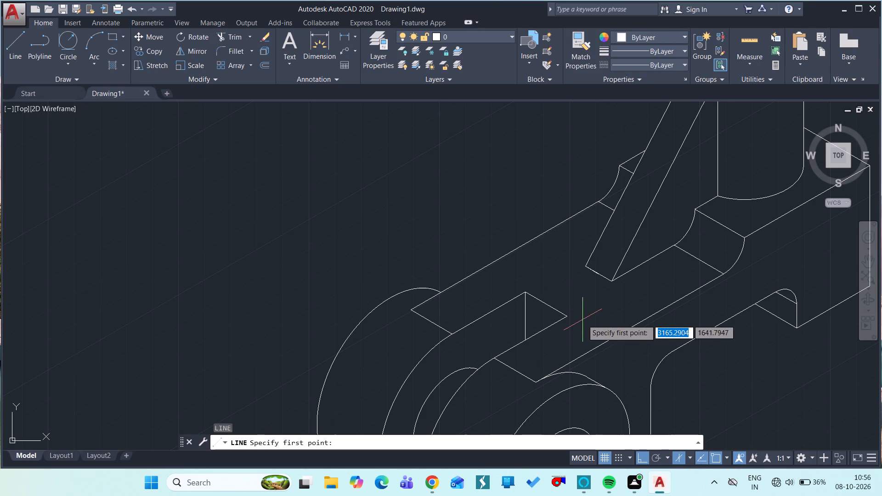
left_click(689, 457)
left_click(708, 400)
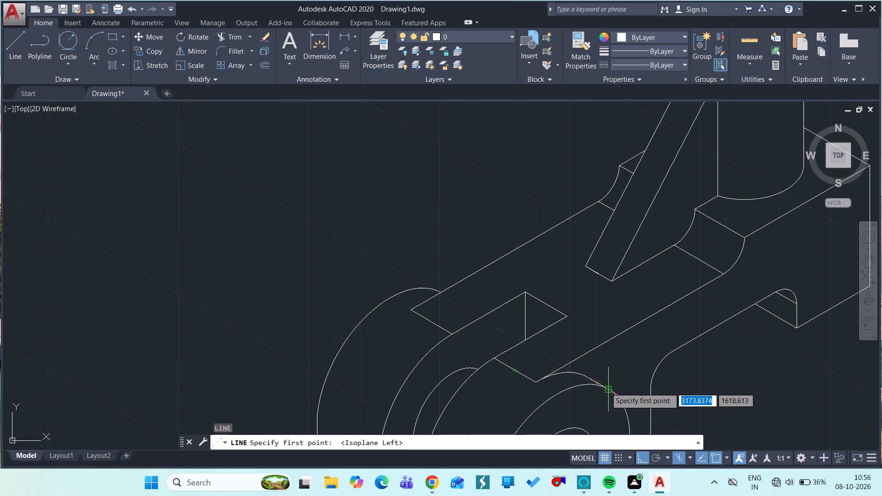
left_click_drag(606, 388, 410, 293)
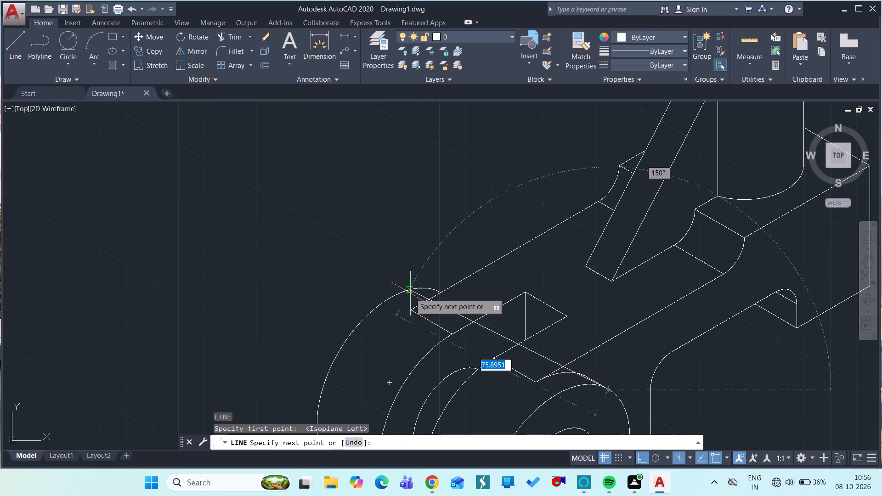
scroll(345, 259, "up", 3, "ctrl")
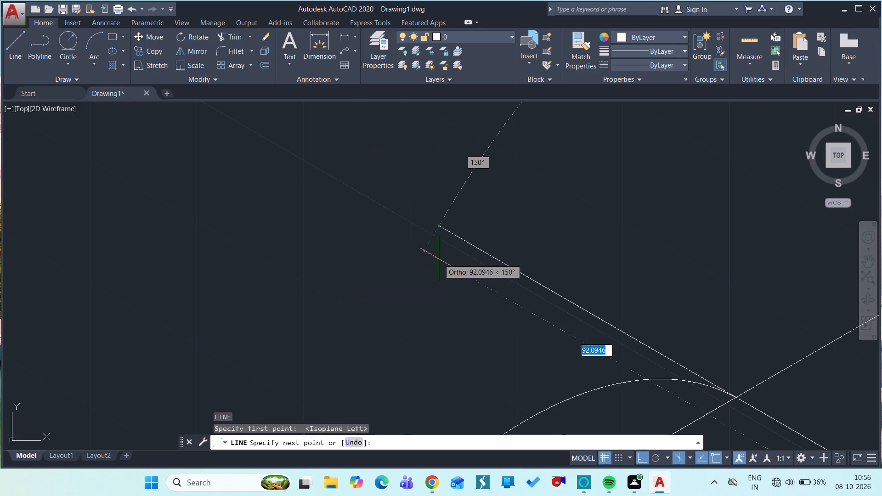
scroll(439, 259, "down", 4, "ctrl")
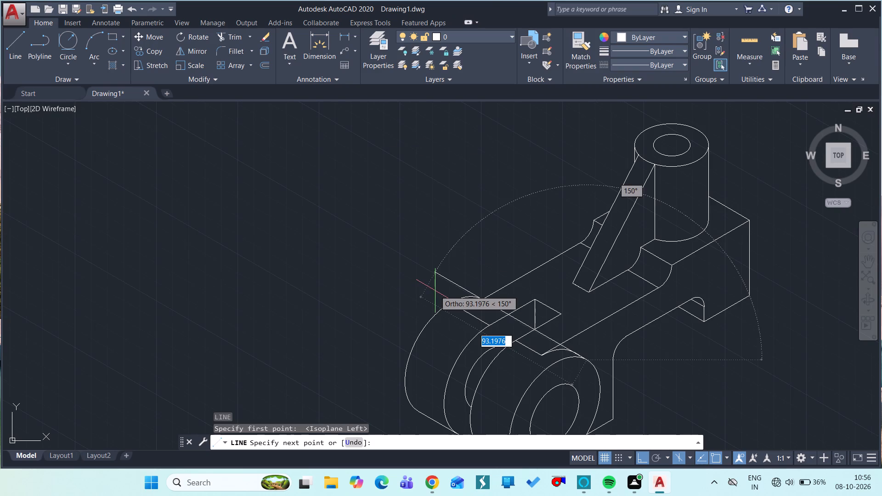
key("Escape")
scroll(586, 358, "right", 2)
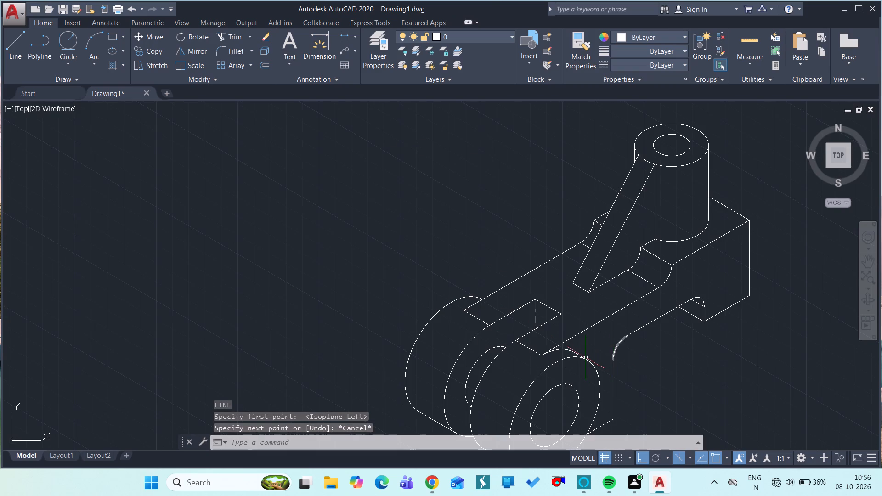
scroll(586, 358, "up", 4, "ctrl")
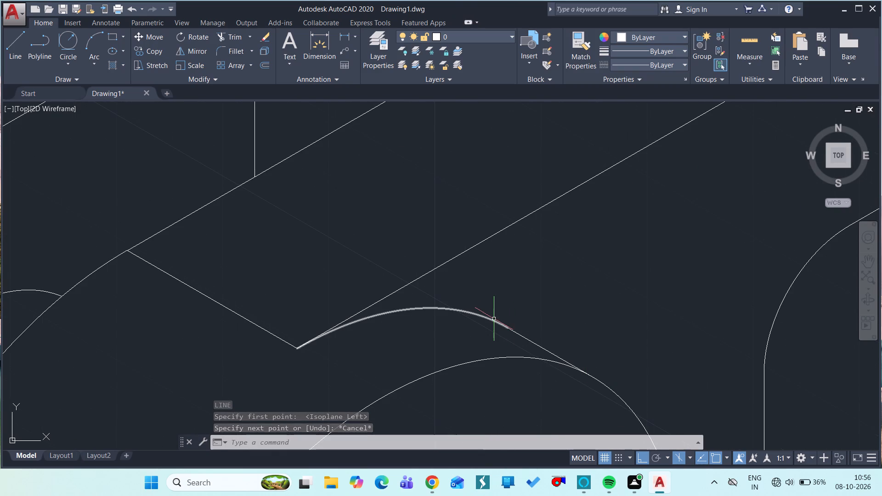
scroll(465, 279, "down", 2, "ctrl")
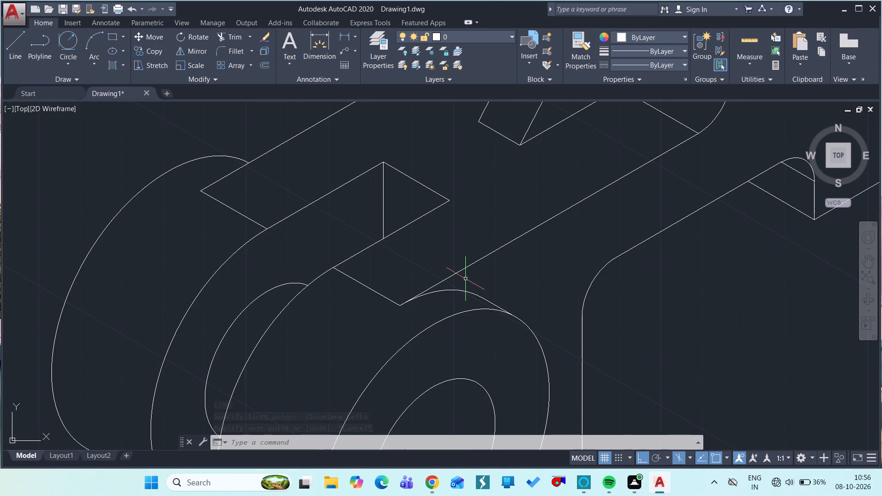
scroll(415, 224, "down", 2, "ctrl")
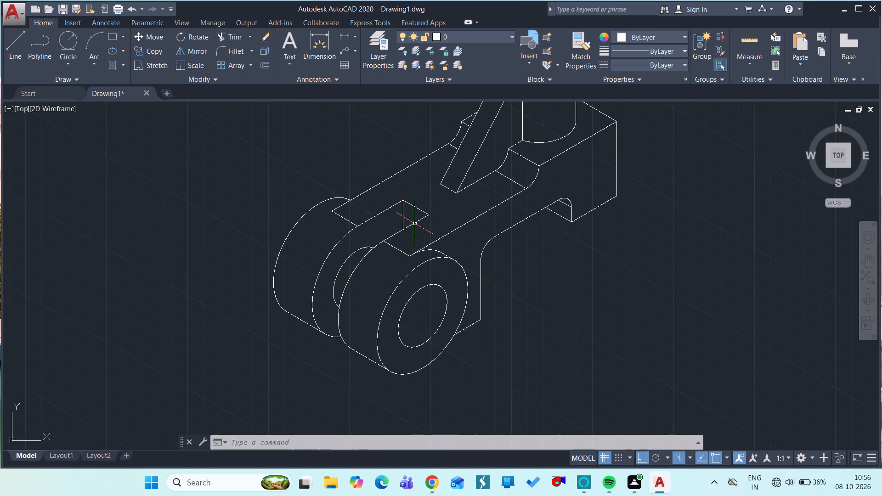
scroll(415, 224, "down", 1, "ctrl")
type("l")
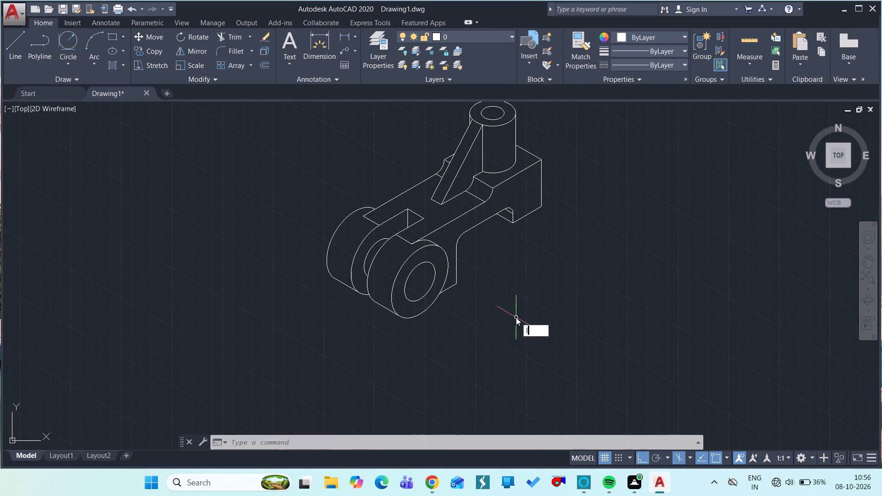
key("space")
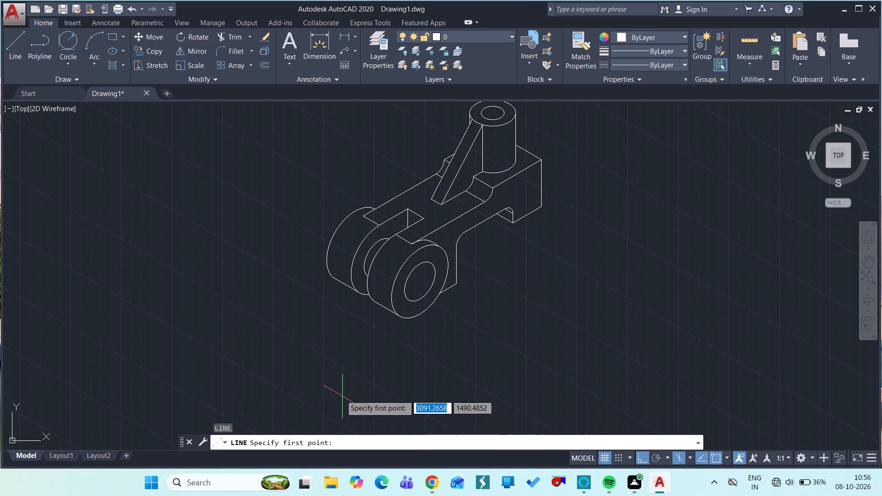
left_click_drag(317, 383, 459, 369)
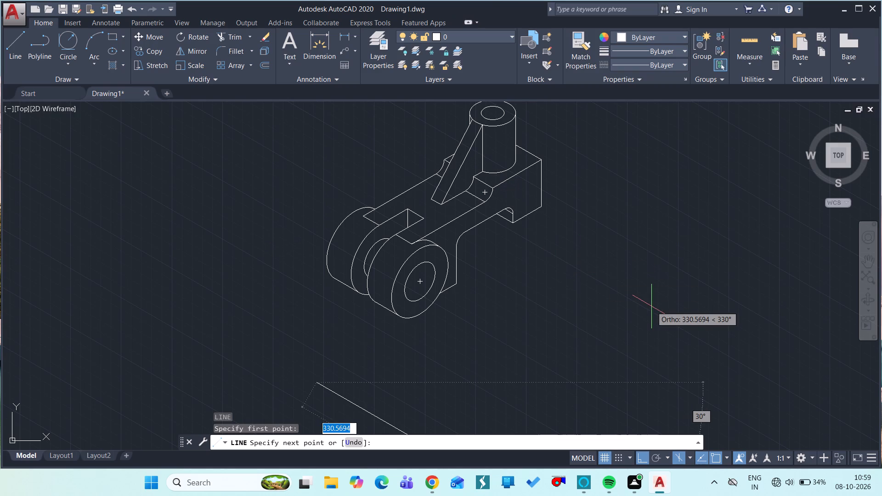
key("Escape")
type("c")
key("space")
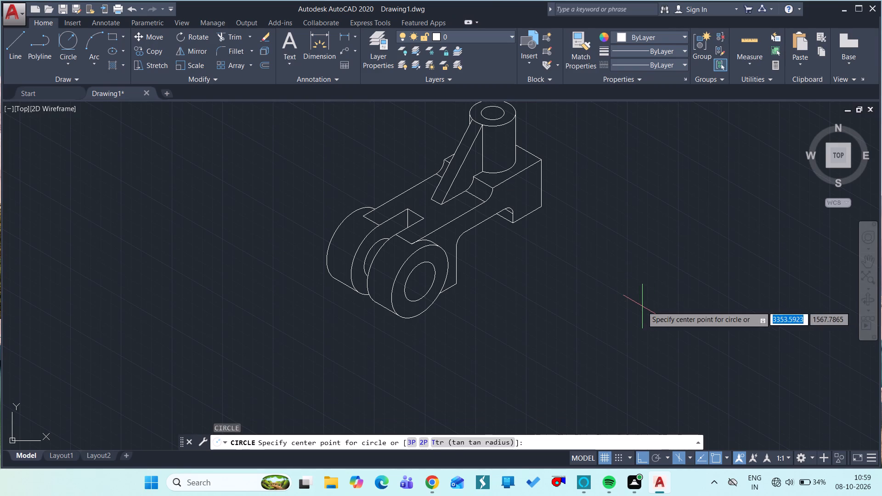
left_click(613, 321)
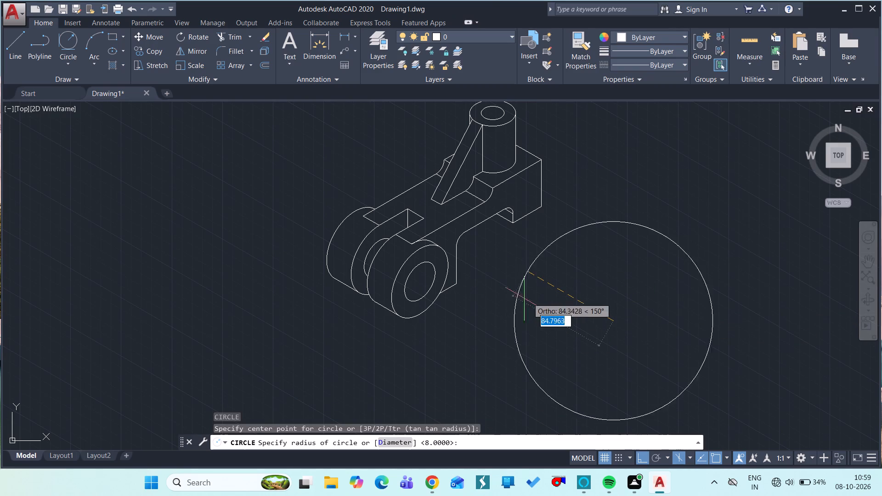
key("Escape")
Draw a rectangular border about 284 by 260 units around the whole bracket.
type("rec")
key("space")
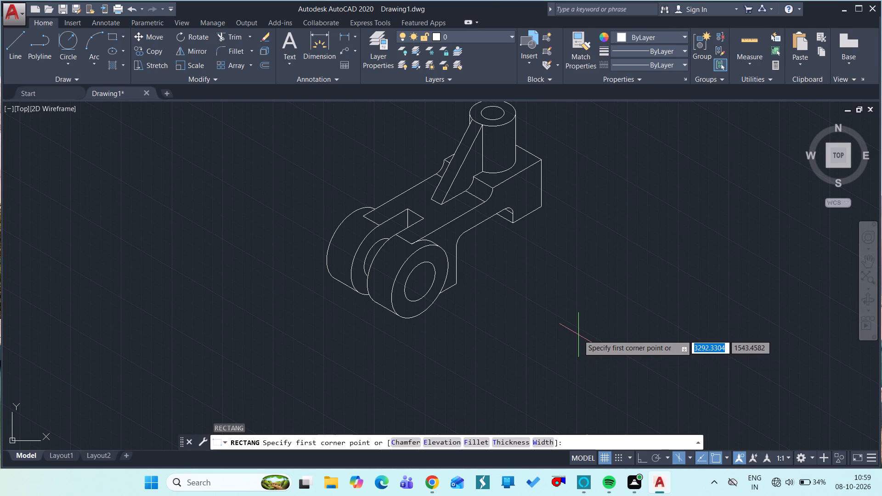
scroll(578, 335, "down", 1, "ctrl")
left_click_drag(589, 160, 474, 289)
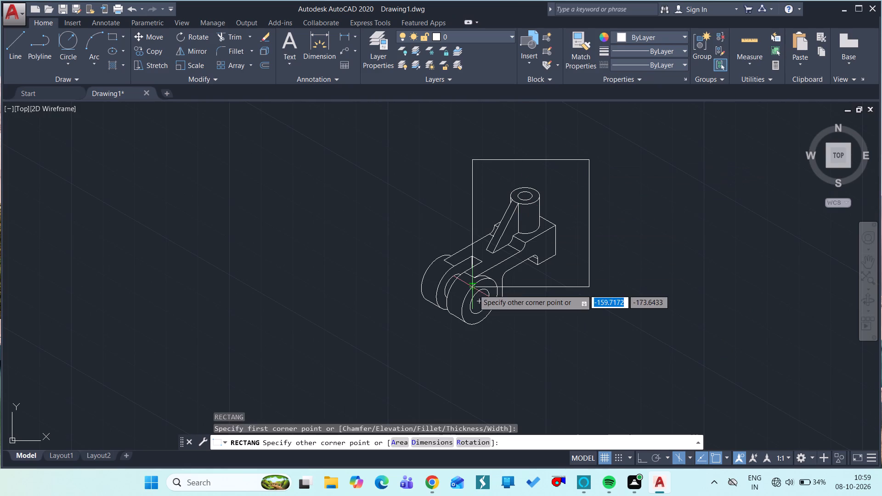
left_click(381, 350)
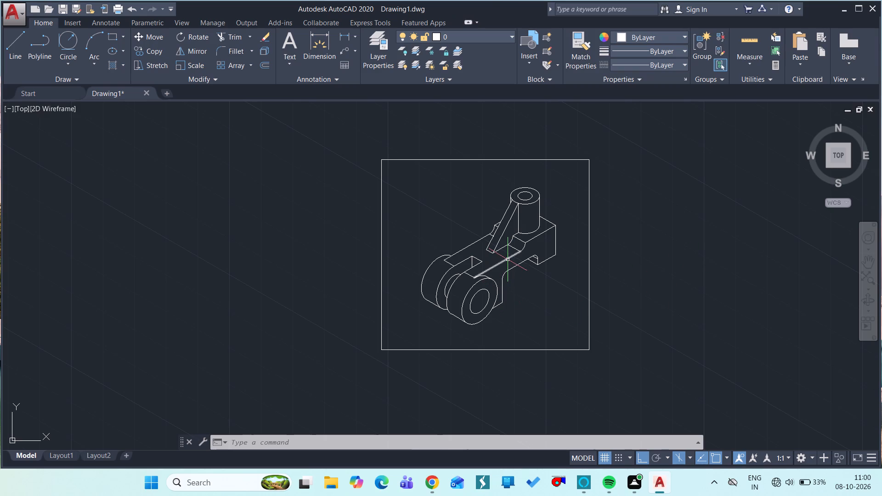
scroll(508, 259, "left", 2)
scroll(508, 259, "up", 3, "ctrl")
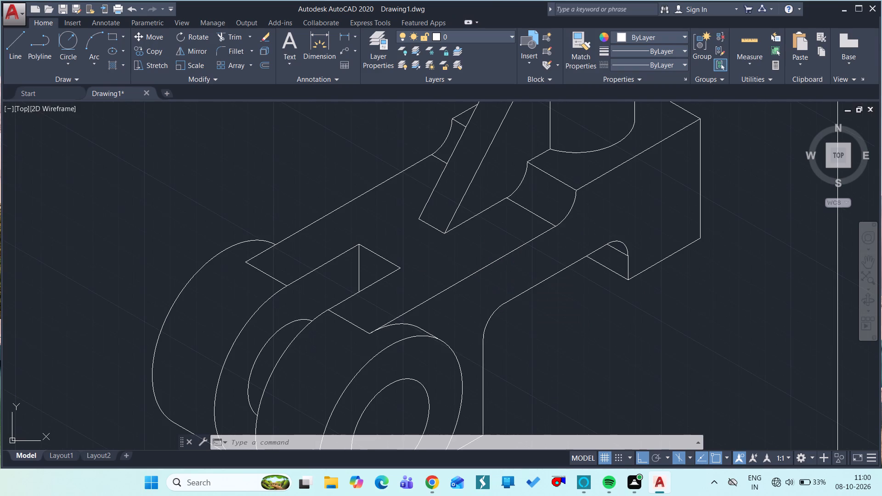
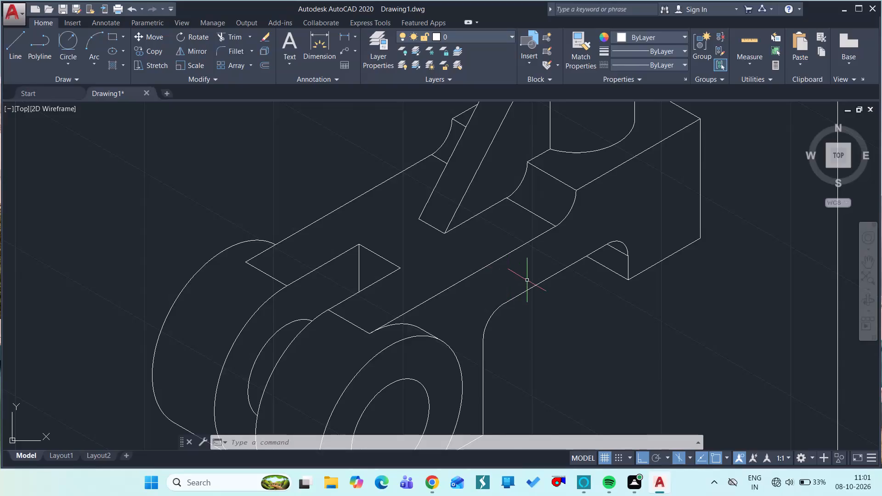
Examine the framed isometric bracket drawing and orient the model view to Top.
scroll(527, 280, "down", 3, "ctrl")
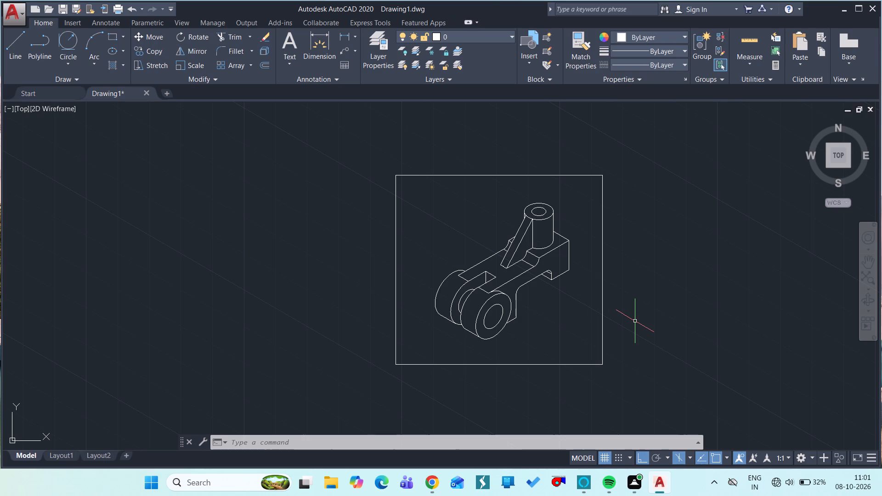
scroll(557, 226, "down", 3, "ctrl")
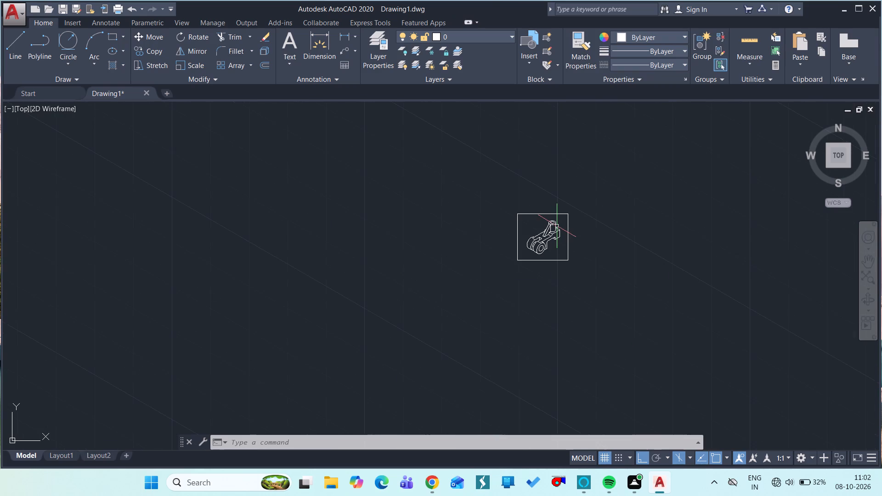
scroll(557, 226, "up", 6, "ctrl")
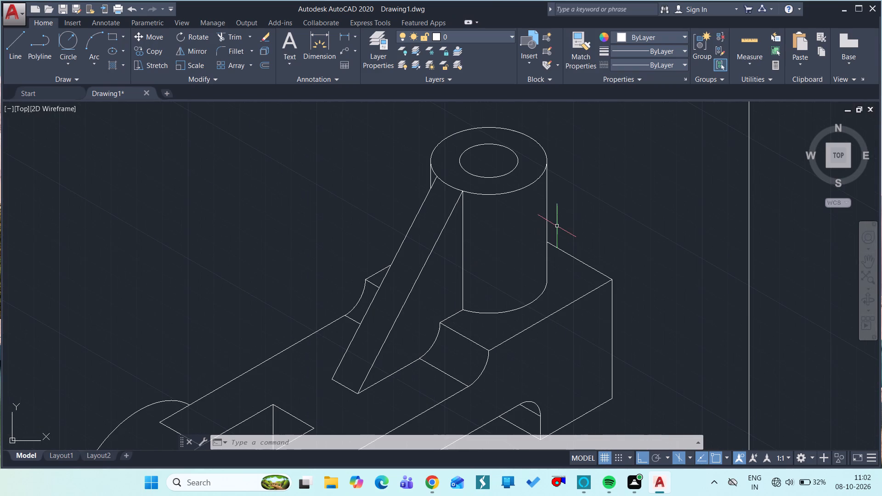
left_click(837, 152)
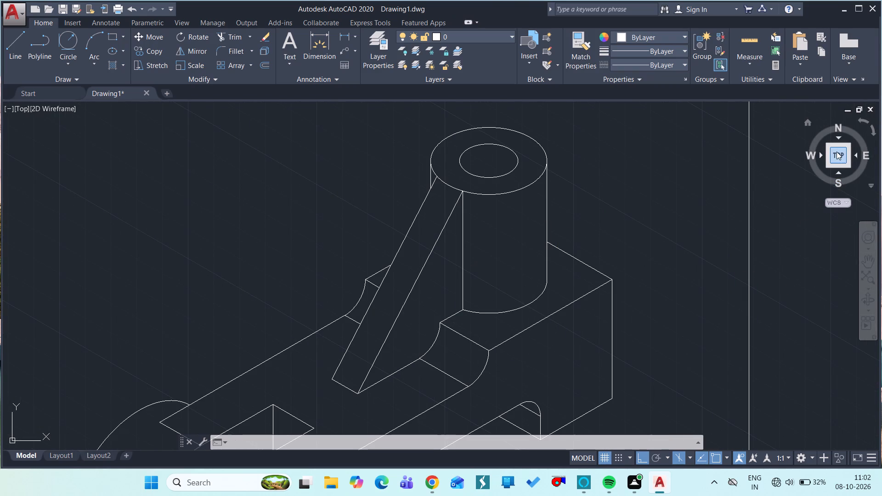
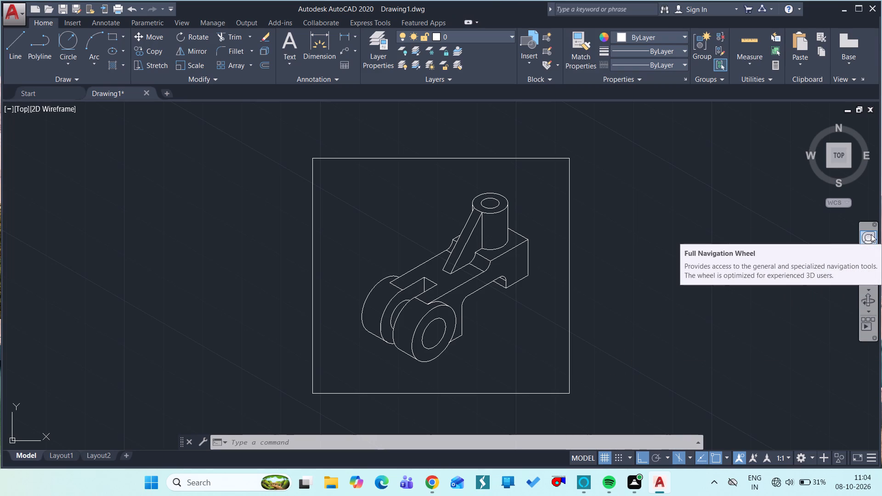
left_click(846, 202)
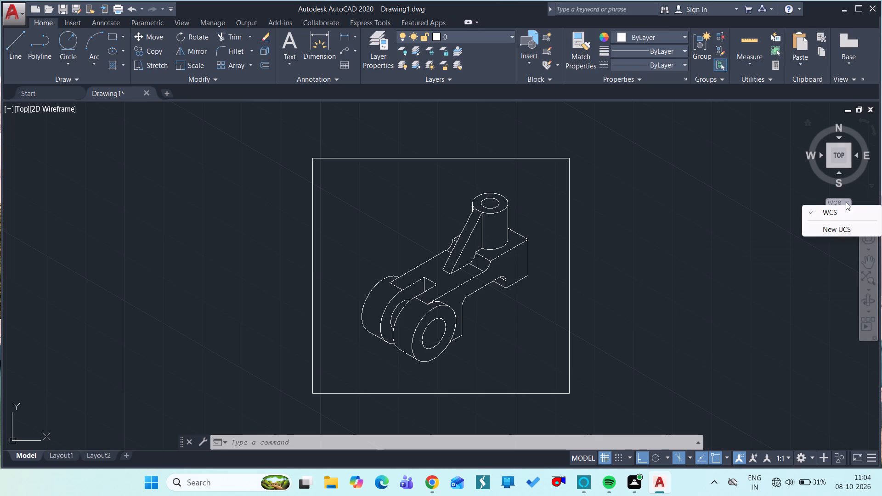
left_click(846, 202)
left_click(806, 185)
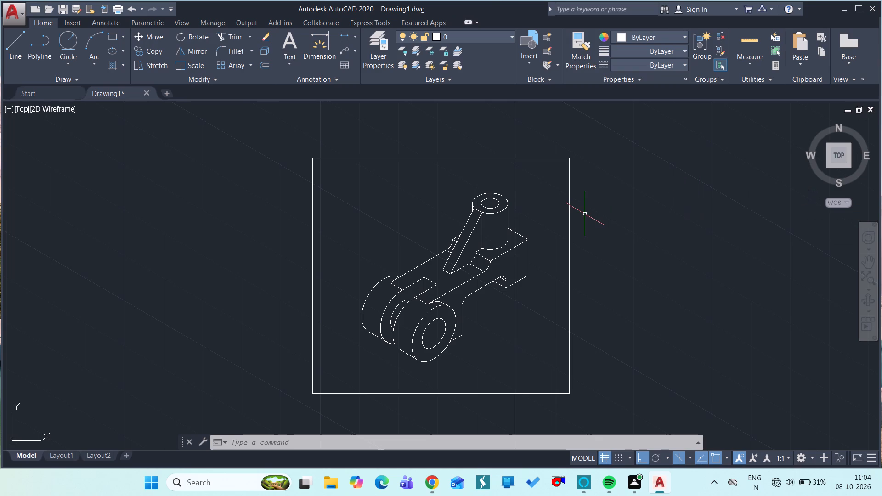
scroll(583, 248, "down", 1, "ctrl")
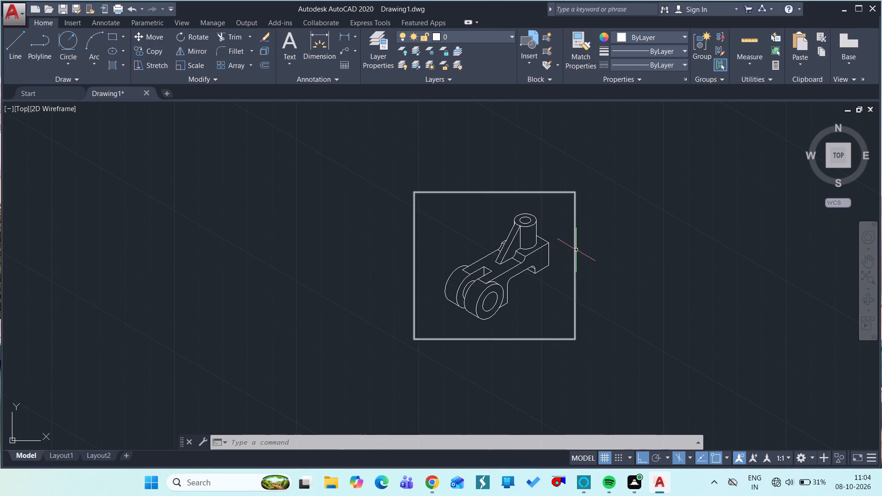
Turn off command-history logging with the LOGFILEOFF command.
type("log")
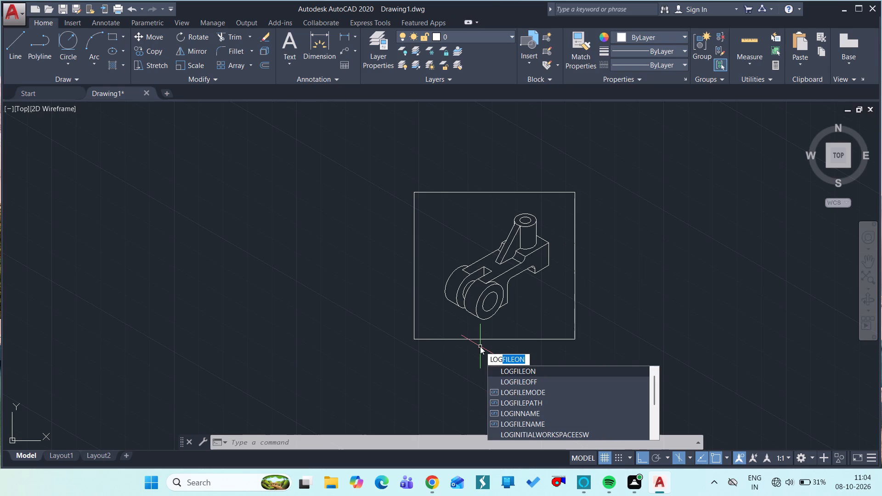
left_click(503, 382)
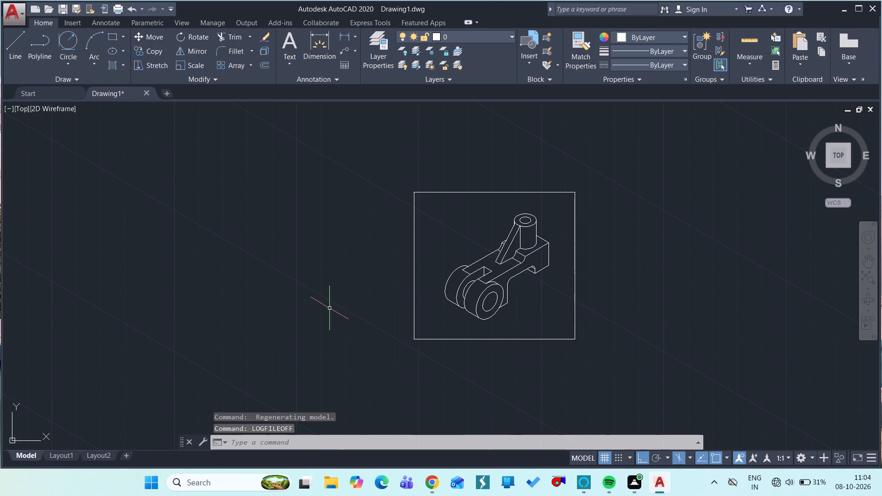
Start saving a copy of the drawing and create a folder named DRAWING-27 in Desktop > AUTOCAD INTERSHIP > DRAWINGS > AUTOCAD DRAWINGS.
left_click(20, 16)
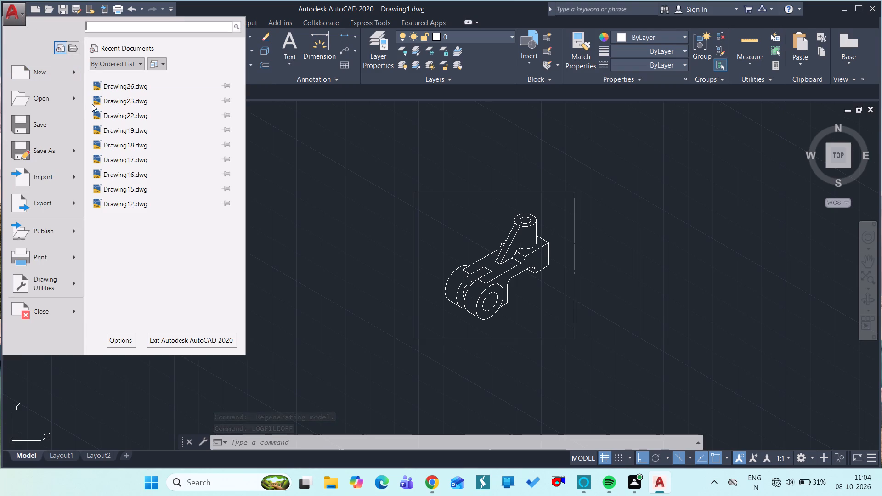
left_click(38, 143)
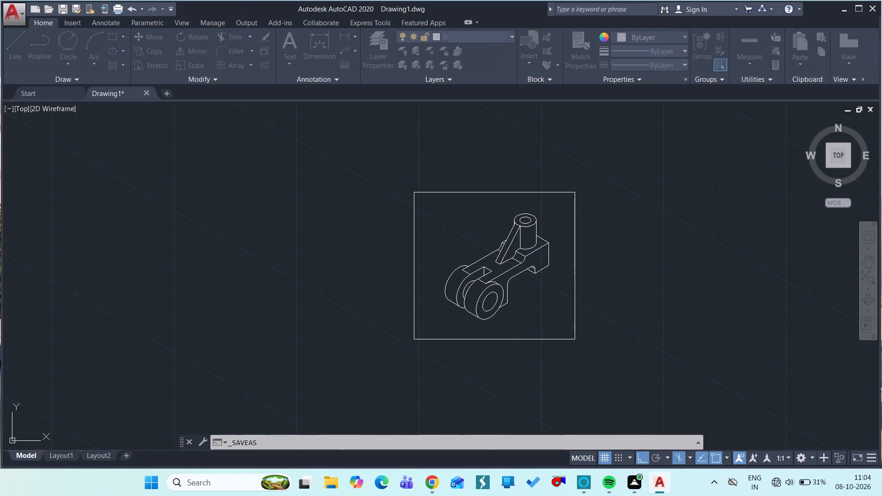
left_click(290, 212)
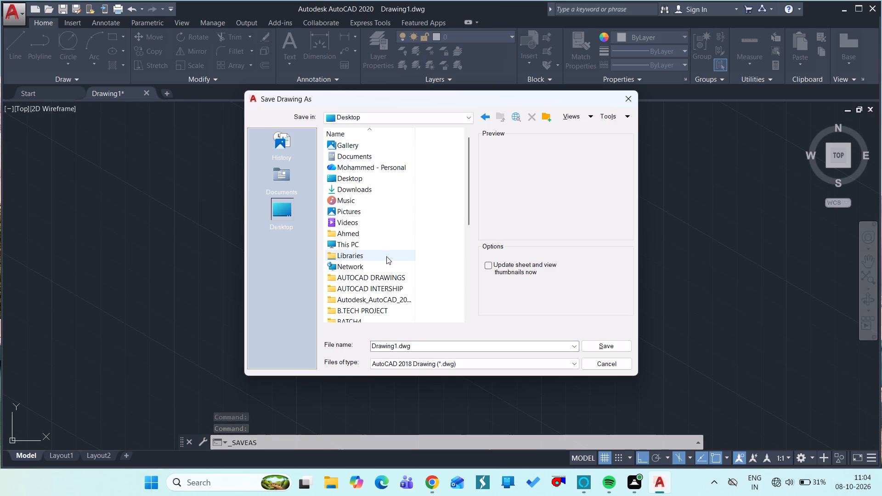
double_click(391, 288)
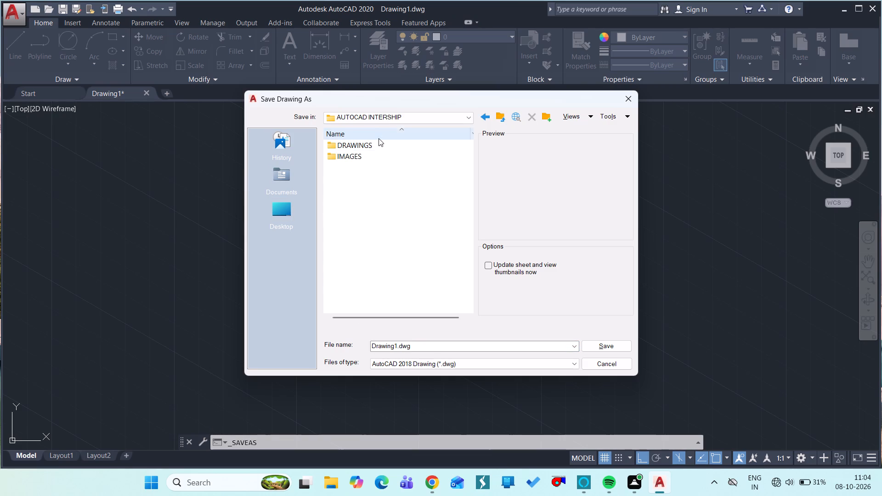
double_click(374, 148)
double_click(376, 147)
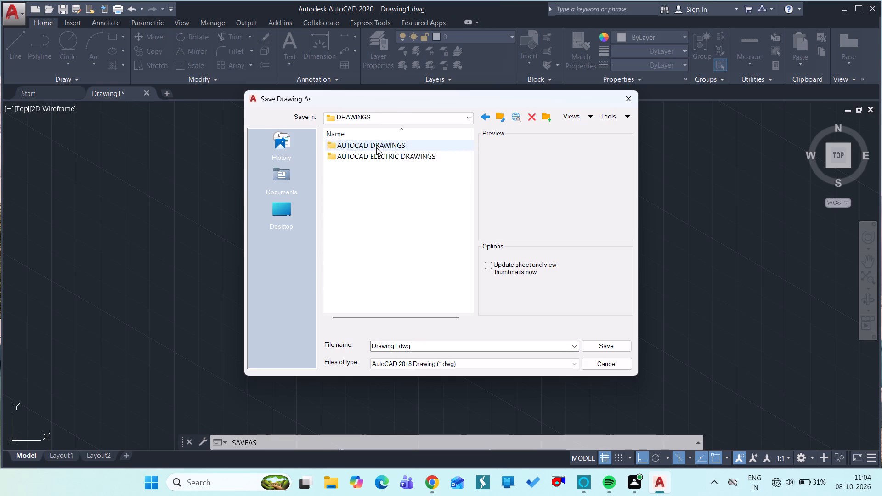
scroll(407, 231, "down", 20)
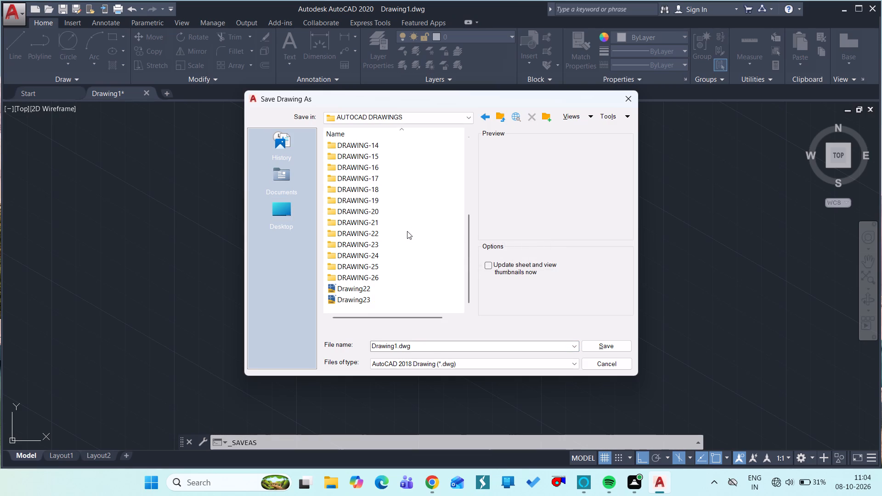
left_click(380, 309)
right_click(380, 309)
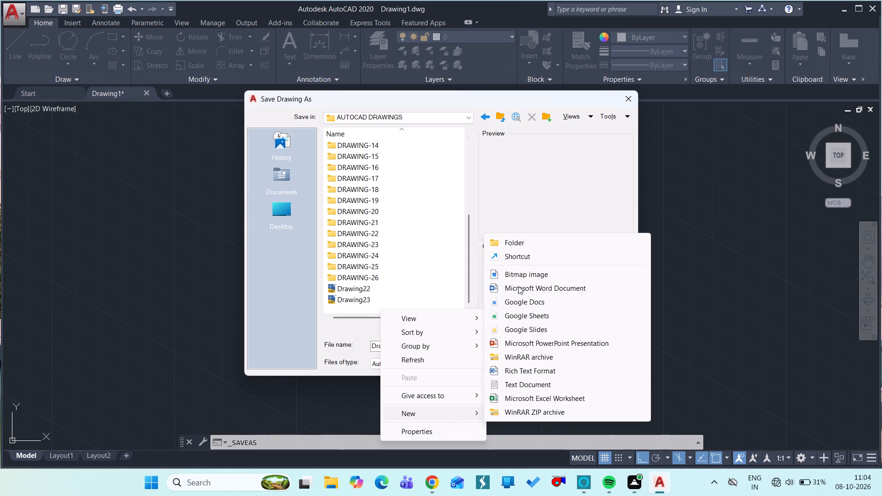
left_click(533, 246)
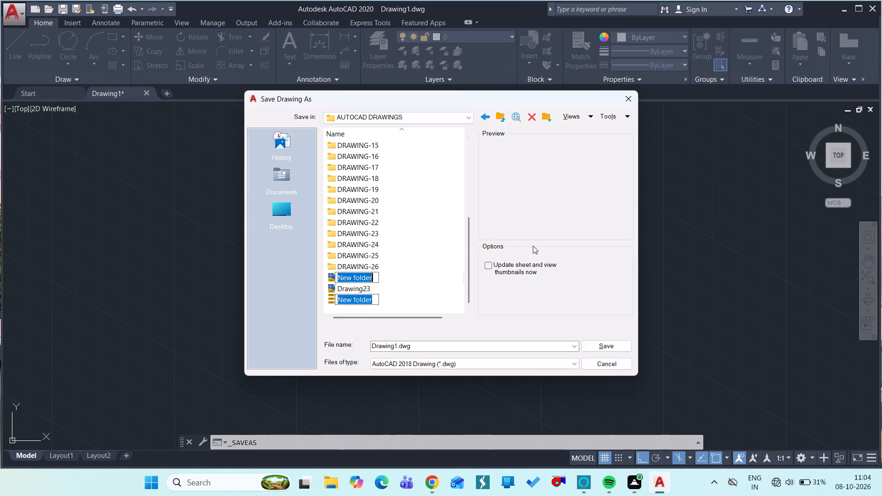
key("BackSpace")
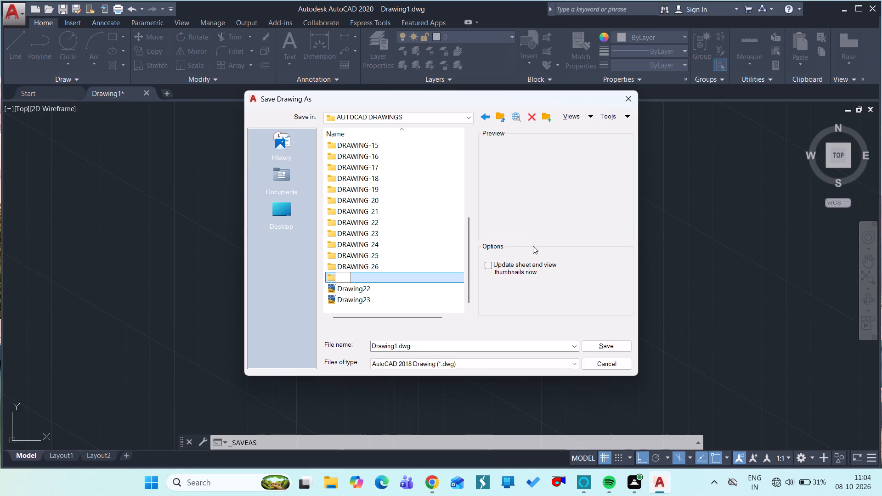
key("d")
key("r")
type("AWING")
key("minus")
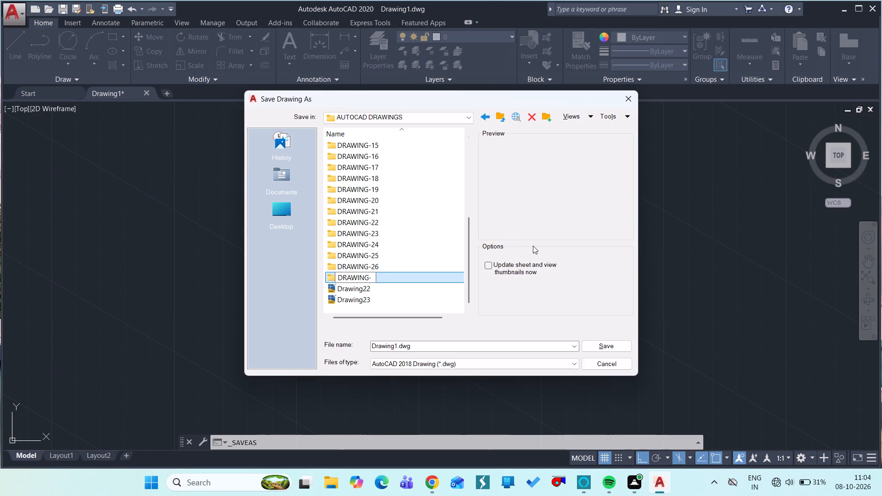
type("27")
Save the drawing as Drawing27.dwg inside the DRAWING-27 folder.
left_click(396, 345)
left_click(396, 345)
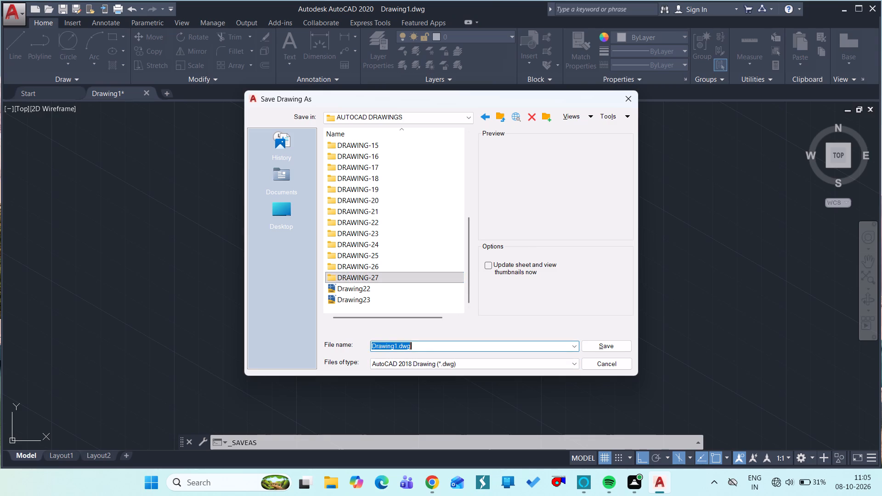
left_click(396, 345)
key("BackSpace")
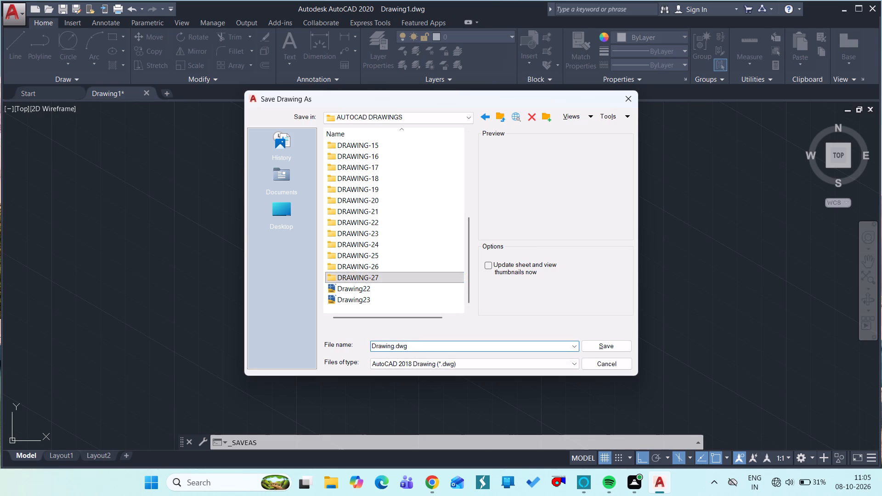
type("27")
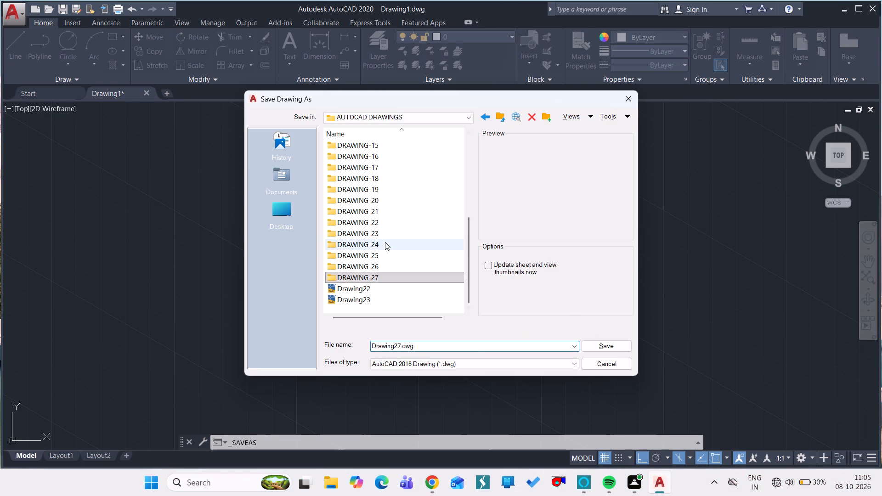
double_click(363, 277)
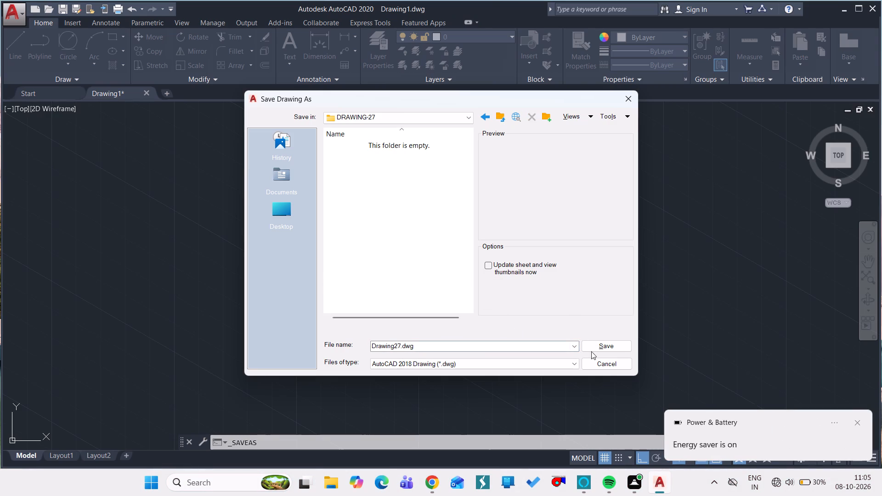
left_click(607, 350)
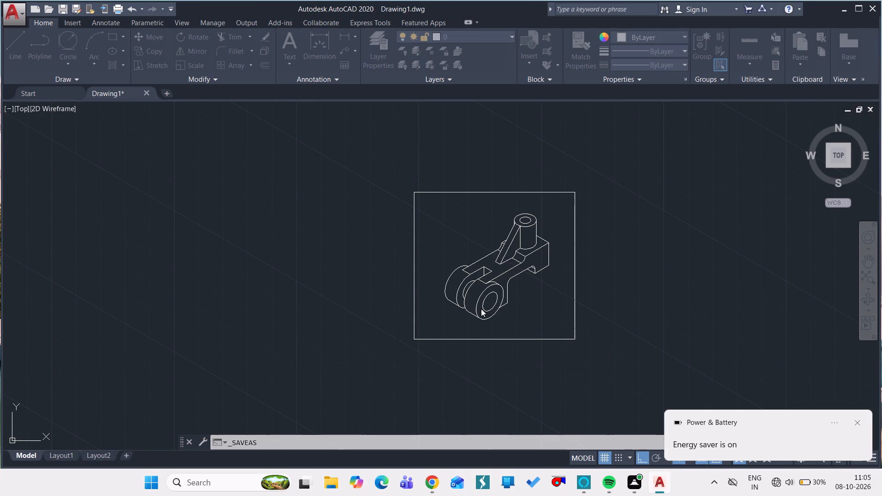
Export the drawing as Drawing27.pdf into AUTOCAD INTERSHIP > DRAWINGS > AUTOCAD DRAWINGS > DRAWING-27 on the Desktop.
left_click(12, 14)
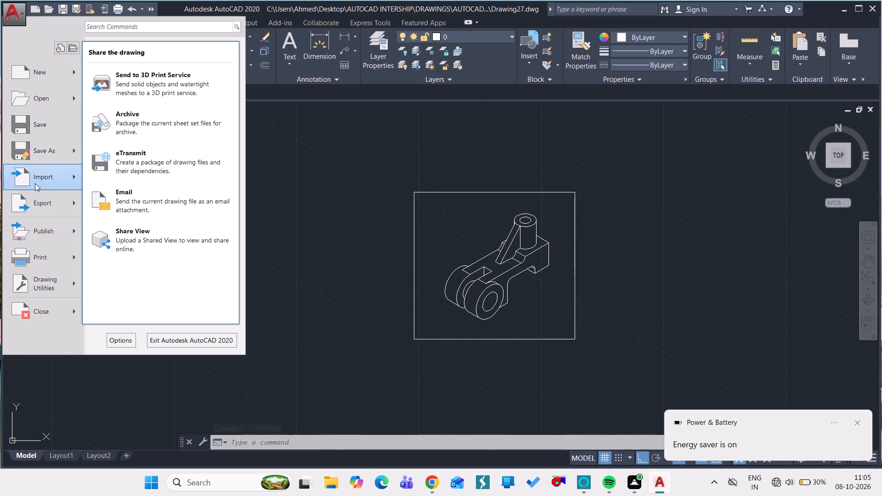
left_click(122, 200)
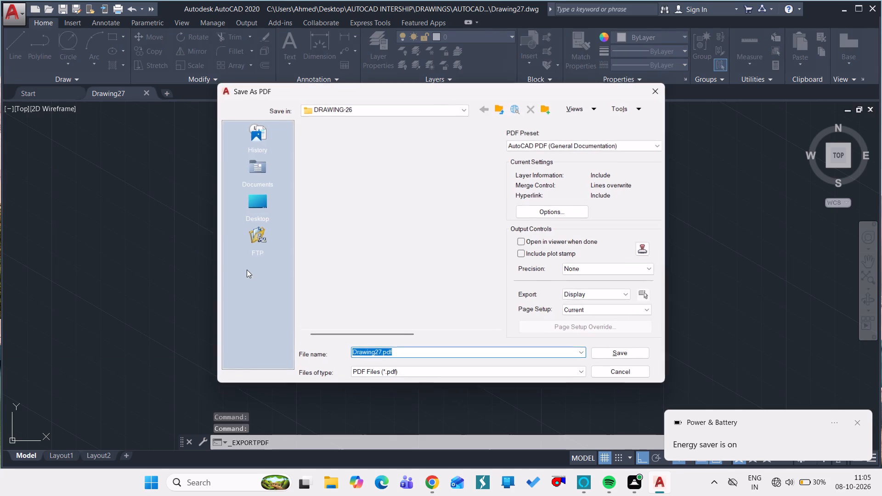
left_click(251, 207)
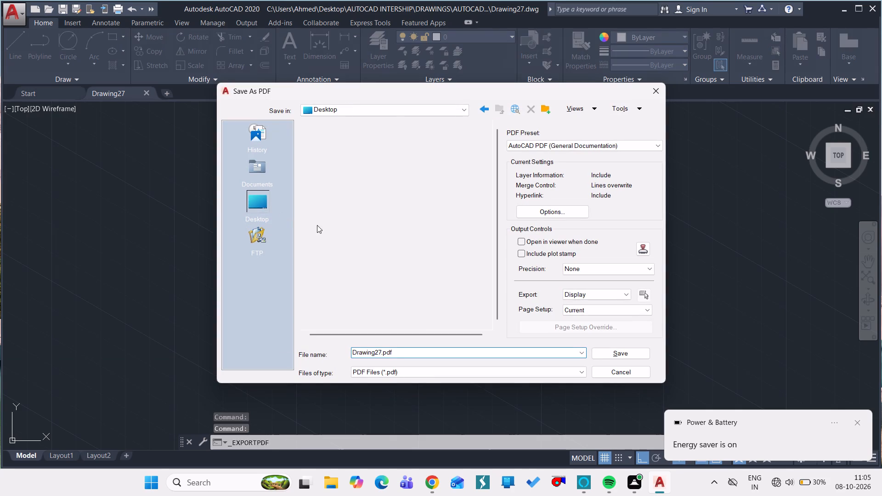
double_click(363, 277)
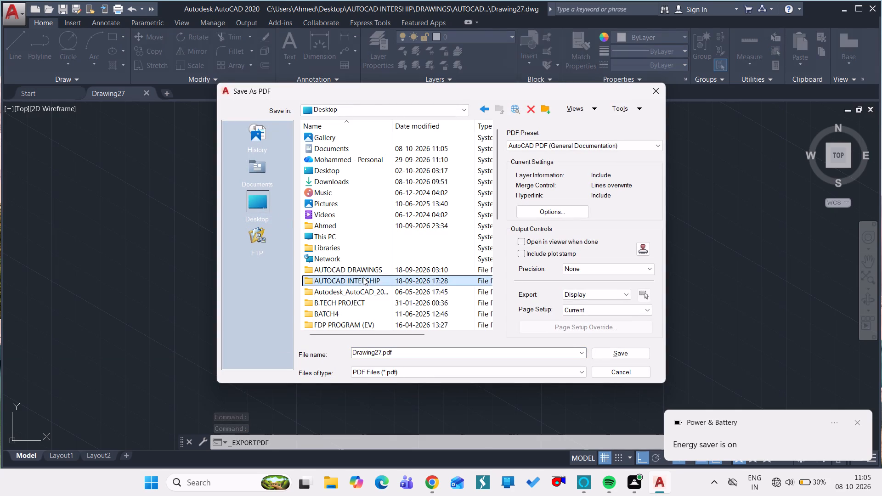
double_click(360, 135)
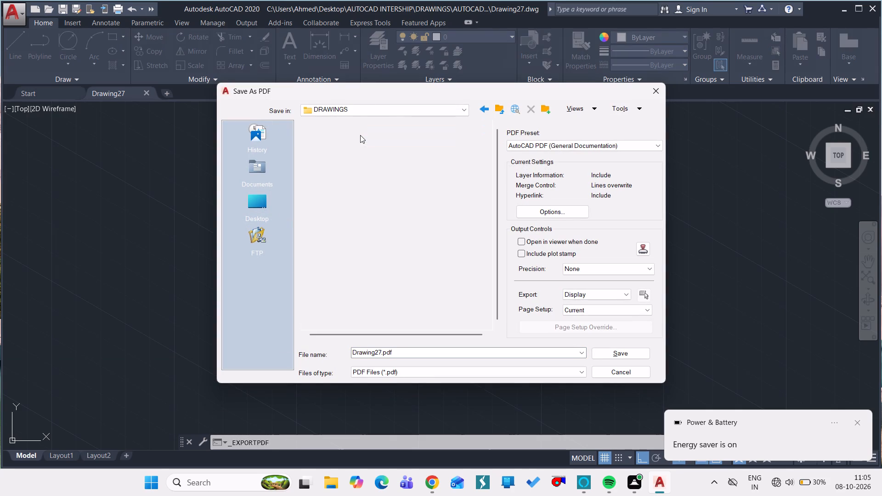
double_click(359, 136)
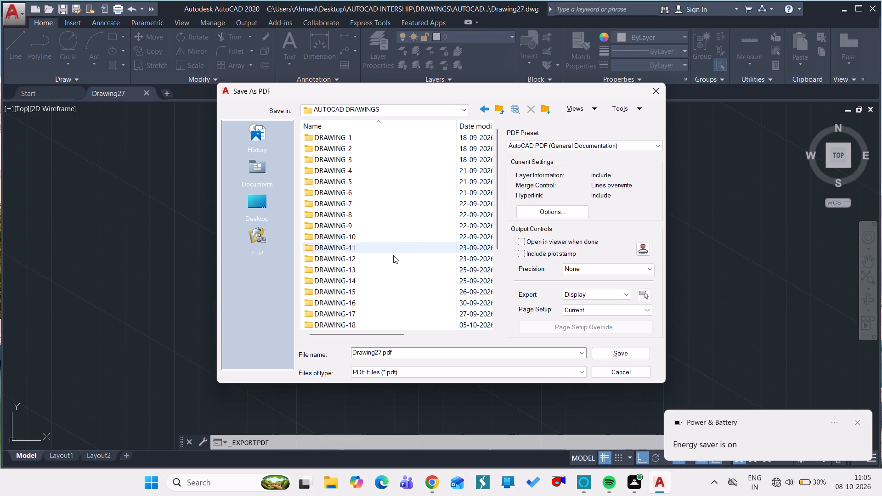
scroll(393, 255, "down", 20)
scroll(393, 255, "down", 7)
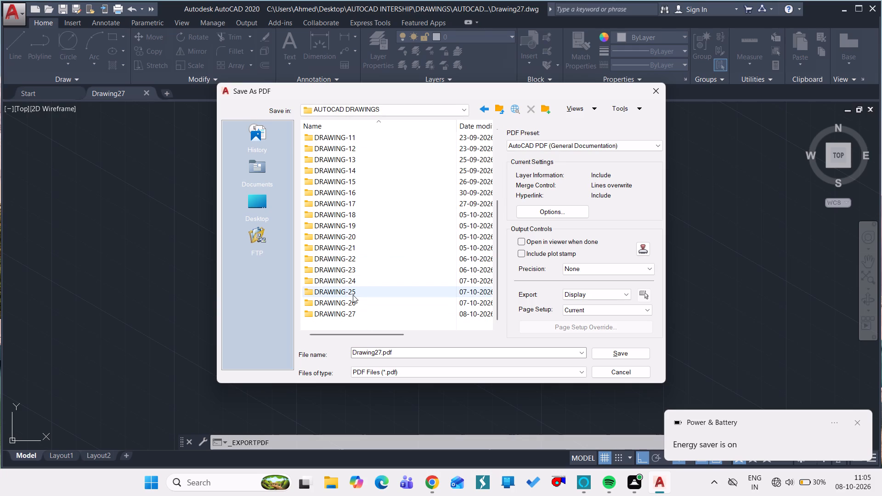
scroll(359, 317, "down", 4)
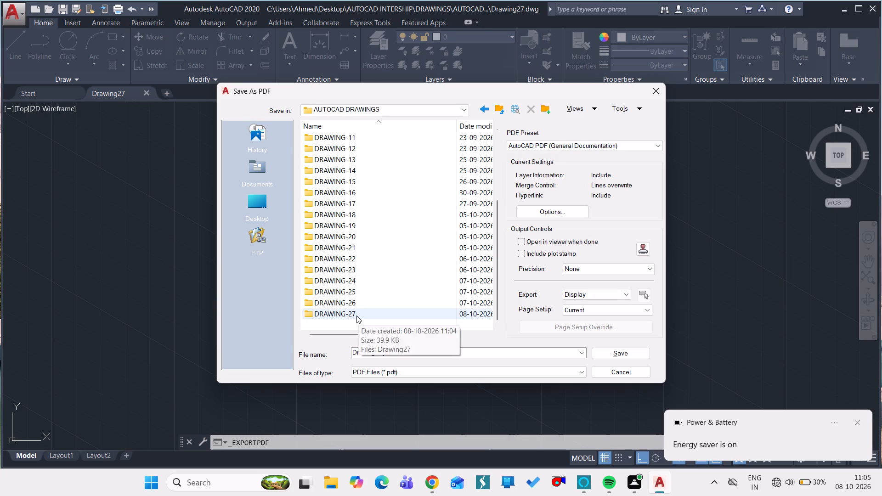
double_click(356, 316)
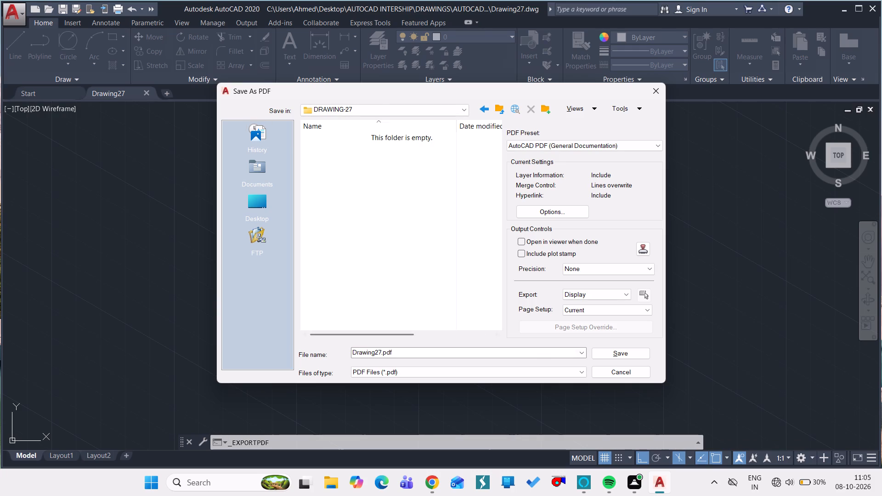
left_click(614, 350)
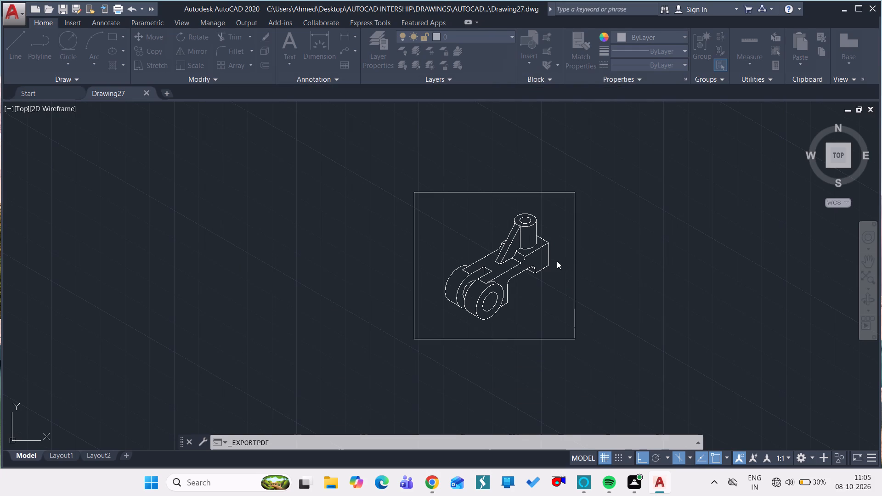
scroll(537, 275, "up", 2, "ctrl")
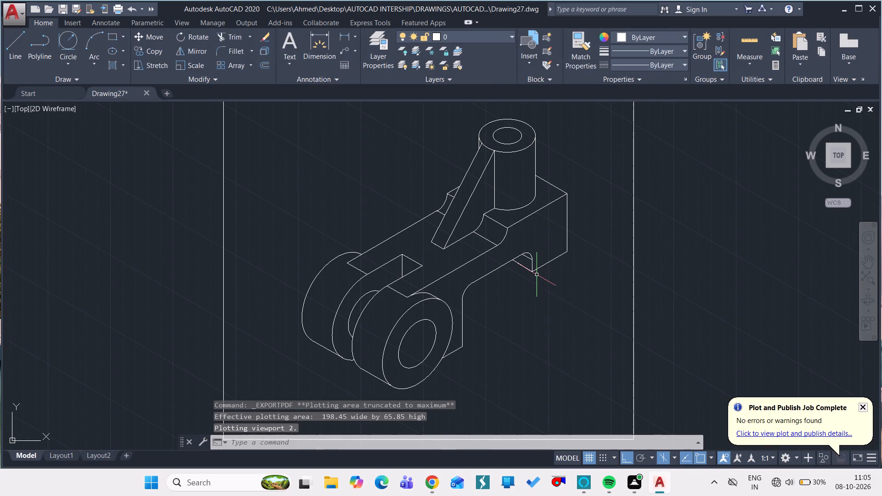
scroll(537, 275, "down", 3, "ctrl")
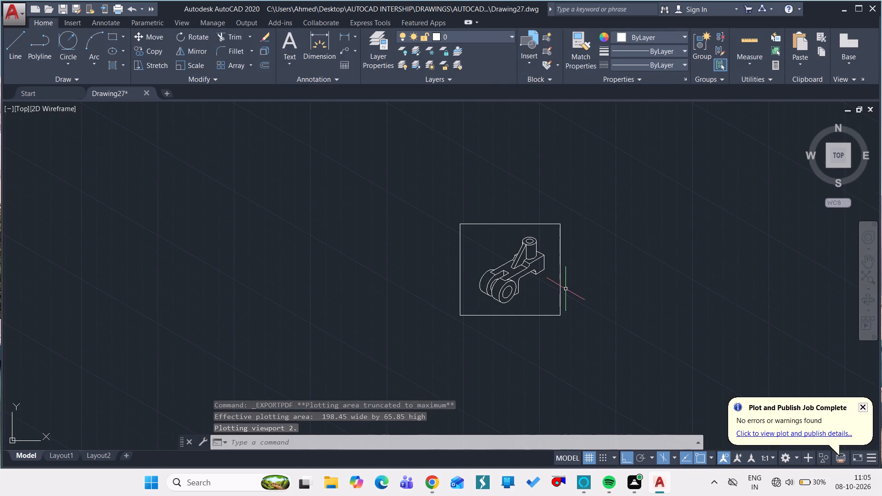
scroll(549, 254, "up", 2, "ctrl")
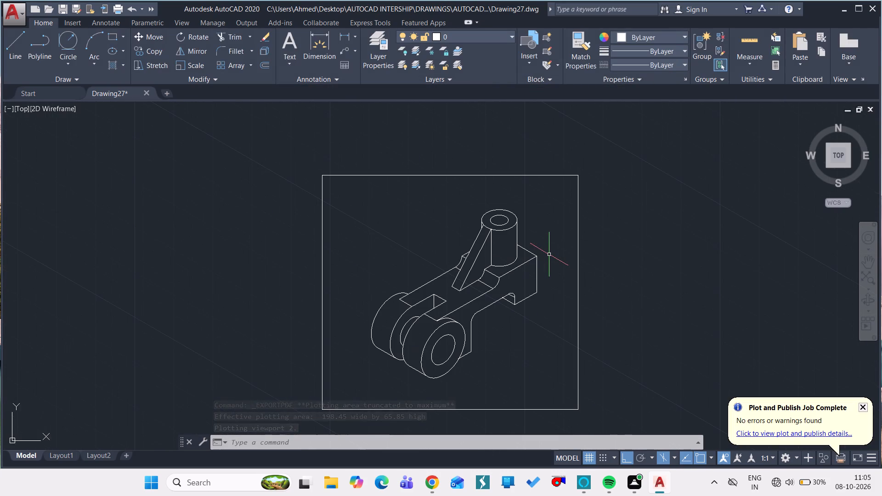
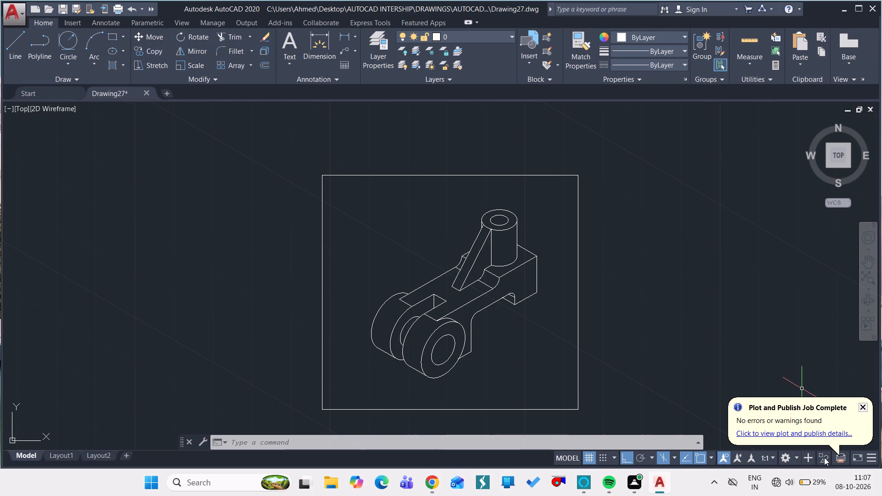
Turn on the annotation monitor.
left_click(868, 458)
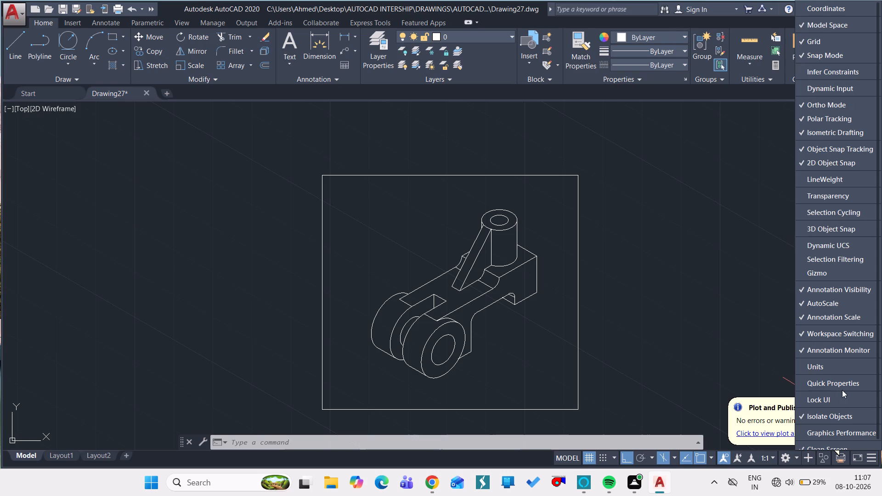
left_click(825, 455)
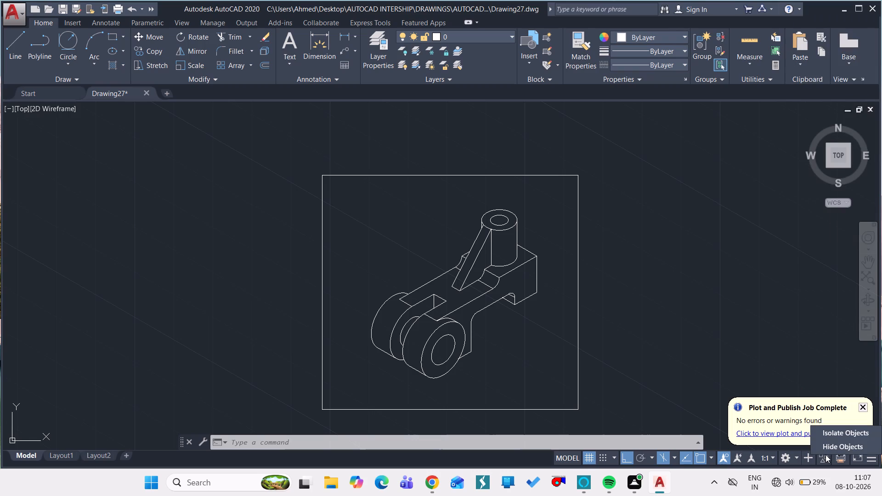
left_click(807, 460)
left_click(807, 460)
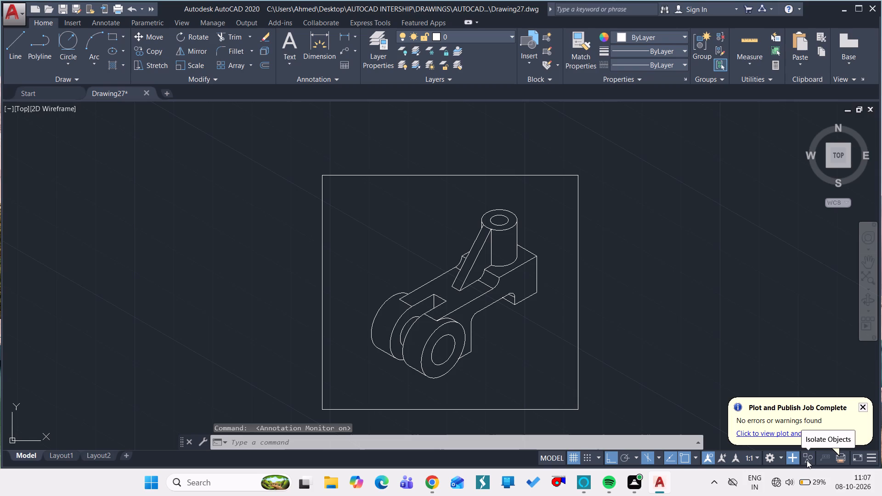
Switch to the 3D Modeling workspace and dismiss the plot completion notification.
left_click(782, 457)
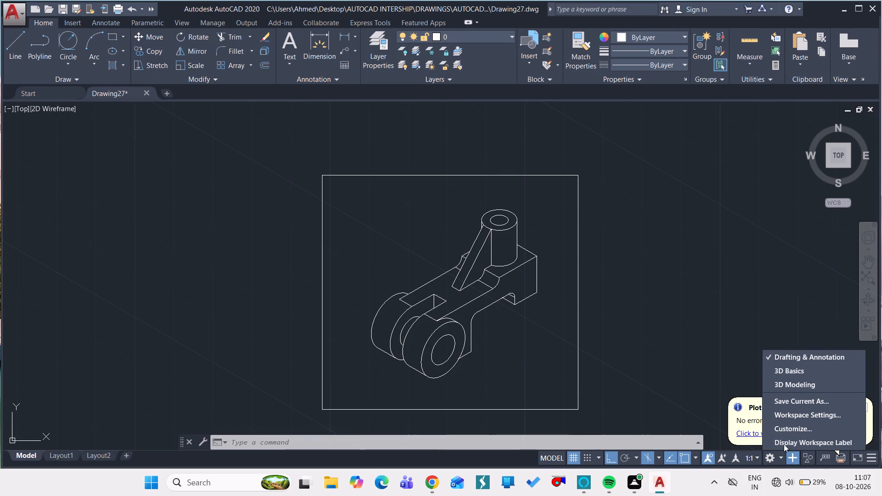
left_click(802, 387)
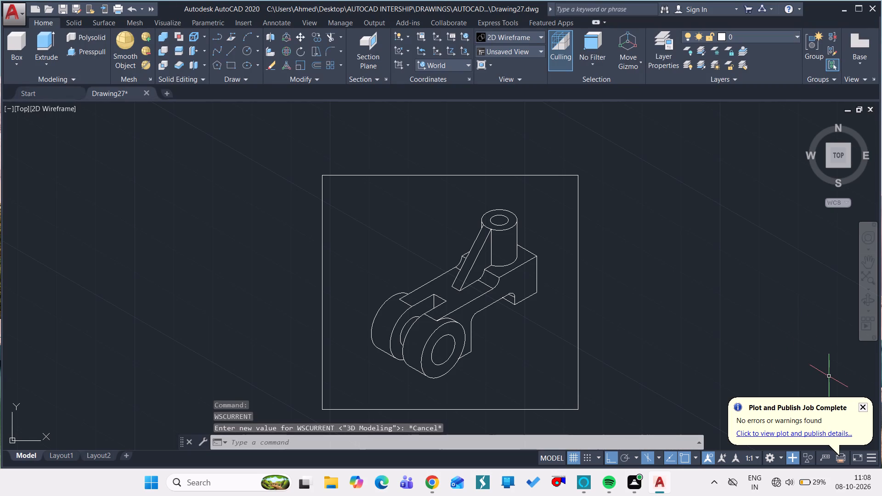
left_click(862, 407)
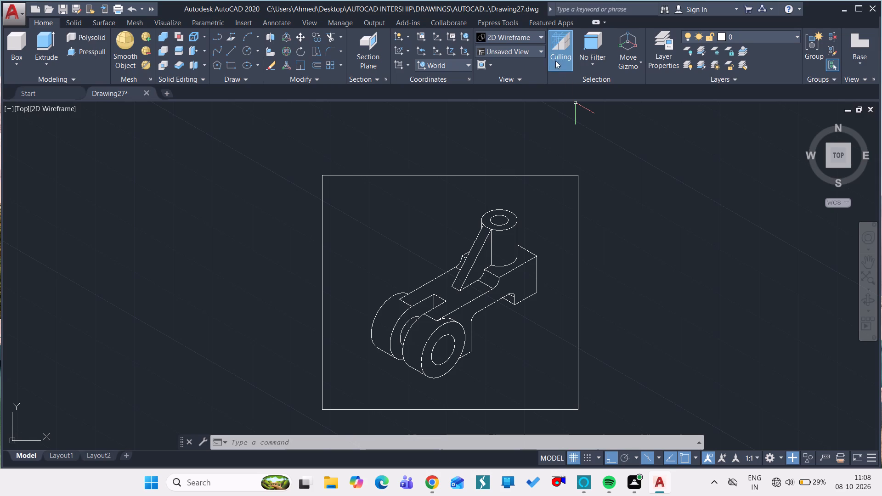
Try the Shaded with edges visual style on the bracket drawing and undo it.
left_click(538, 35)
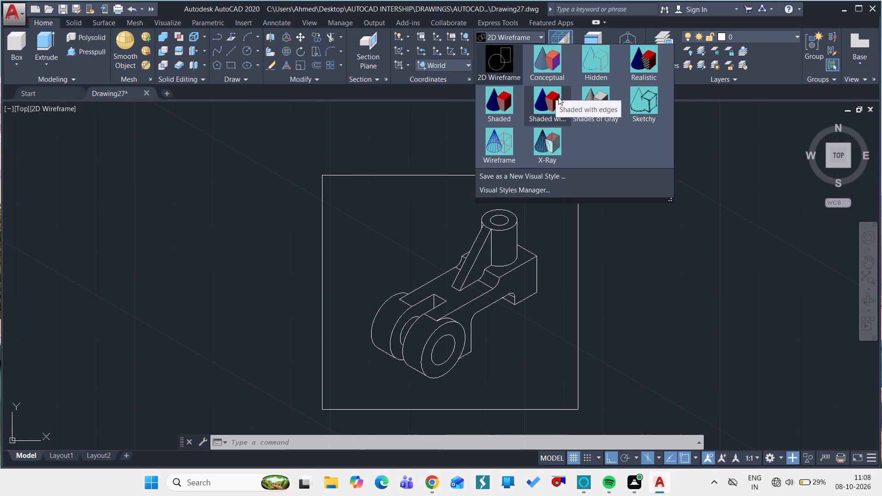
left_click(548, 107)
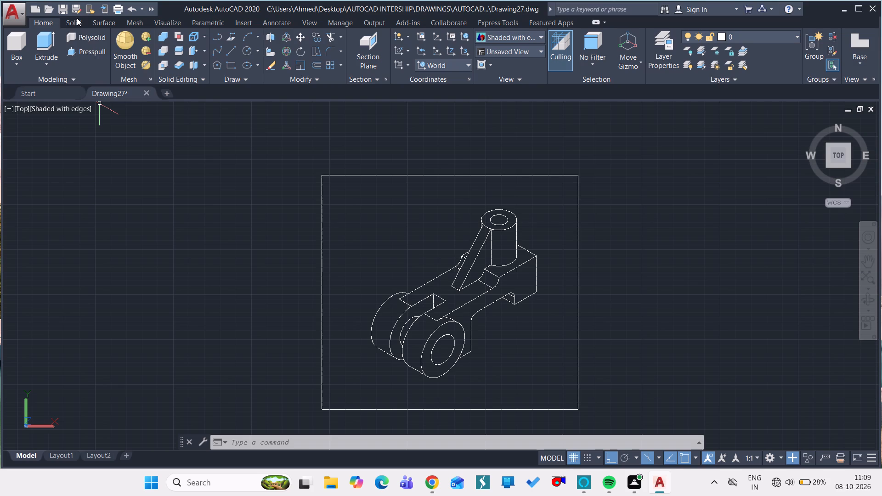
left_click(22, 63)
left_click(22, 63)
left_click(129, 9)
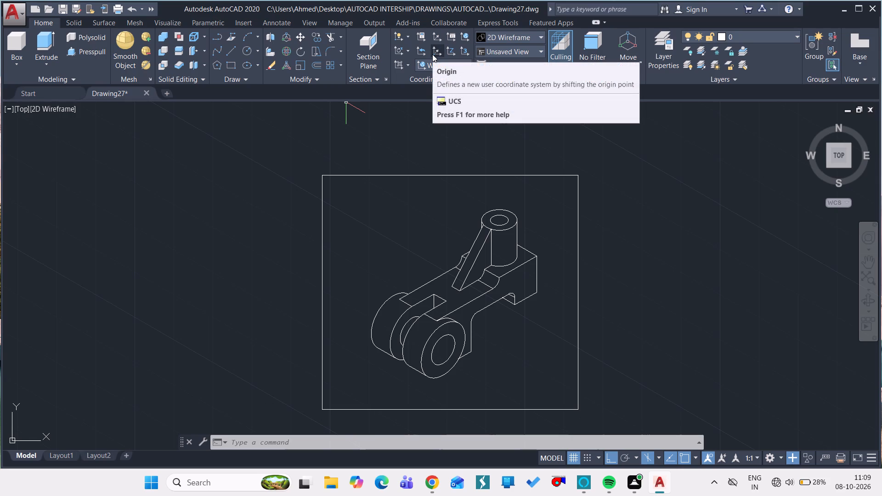
Set the visual style of the drawing view to Shaded with edges.
left_click(175, 21)
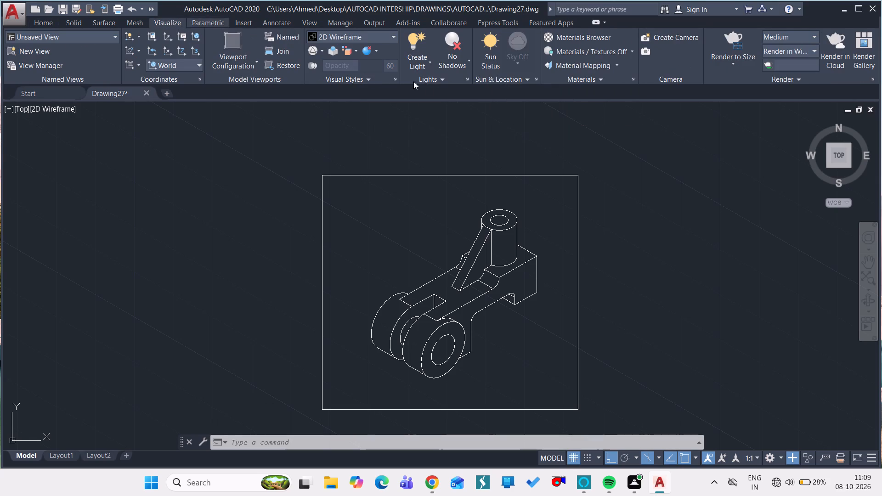
left_click(396, 39)
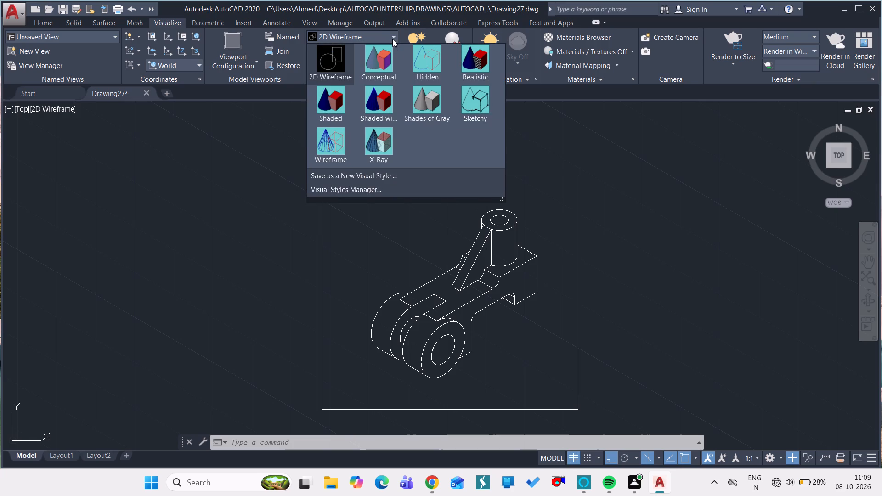
left_click(388, 113)
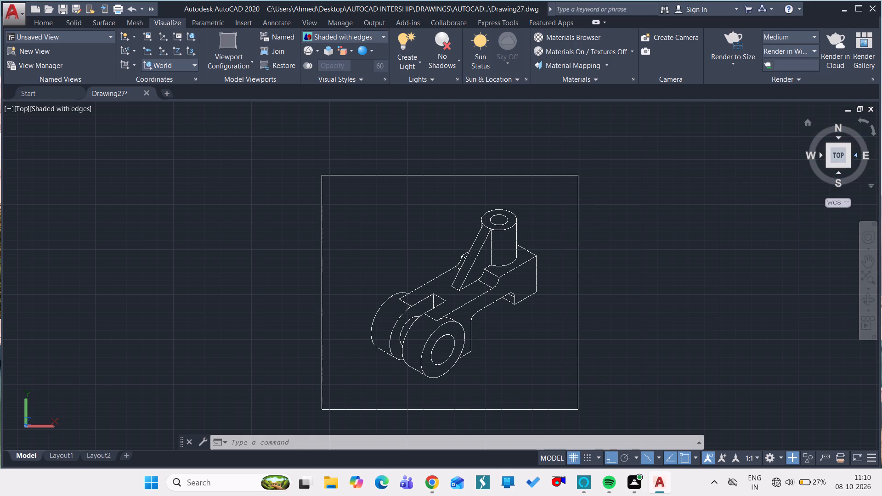
Examine the bracket drawing from the right, left and front sides, finishing in the north-up top view.
left_click(866, 155)
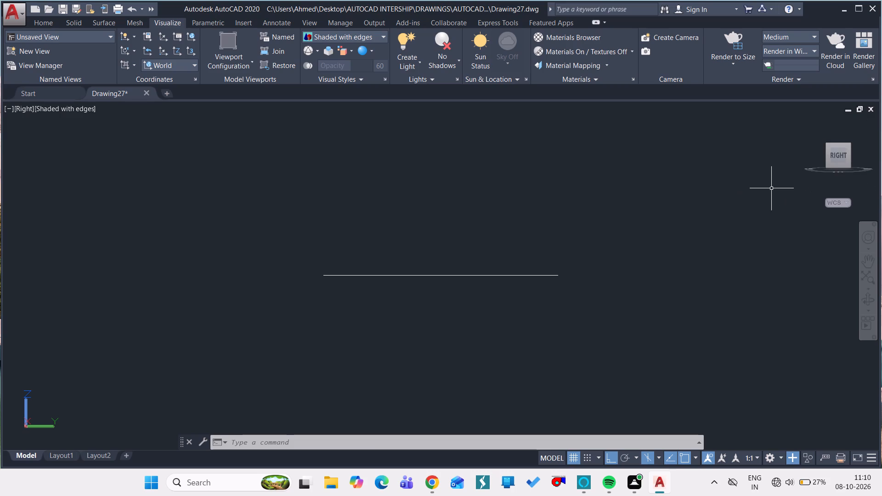
left_click(821, 156)
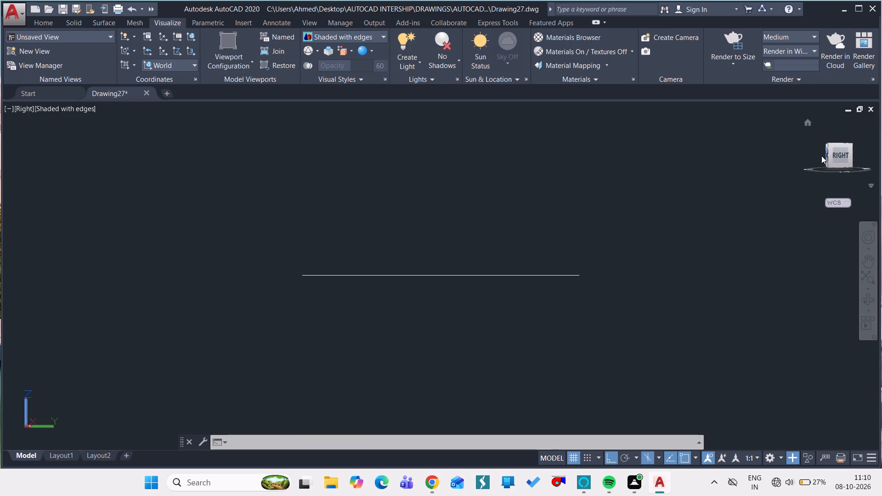
left_click(821, 156)
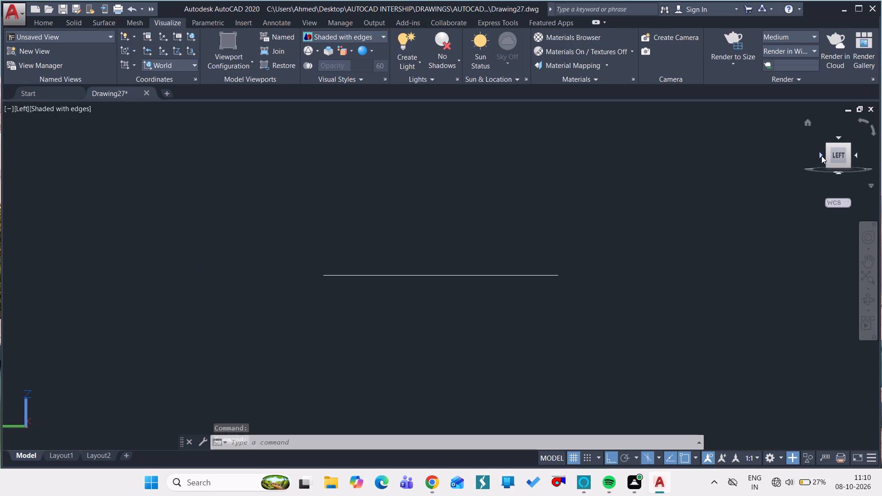
scroll(623, 294, "up", 2)
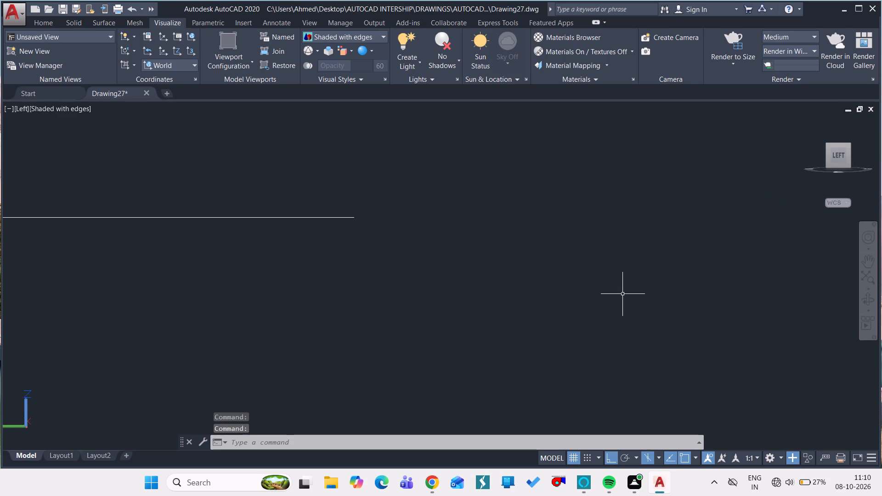
scroll(623, 294, "down", 3, "ctrl")
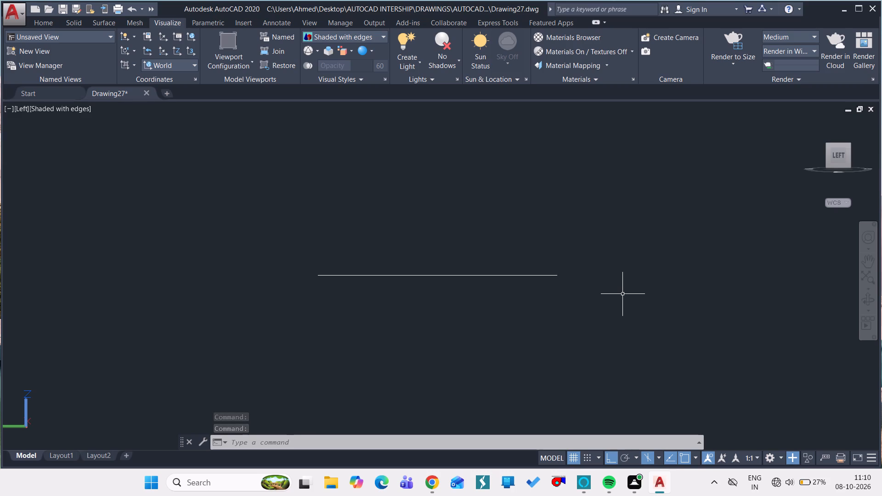
scroll(623, 294, "down", 1, "ctrl")
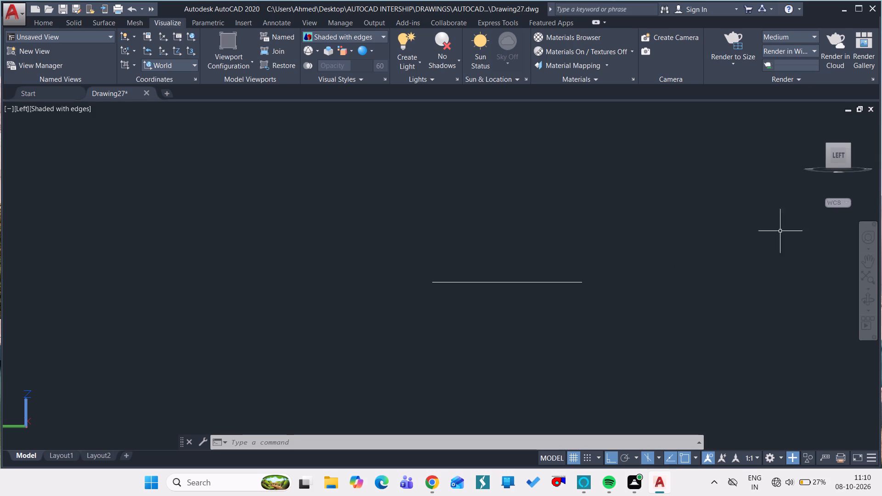
left_click(838, 161)
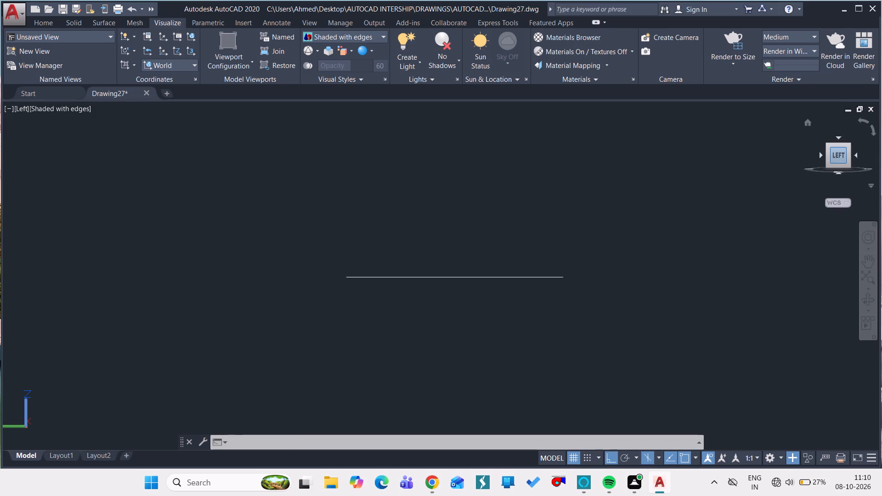
left_click(838, 138)
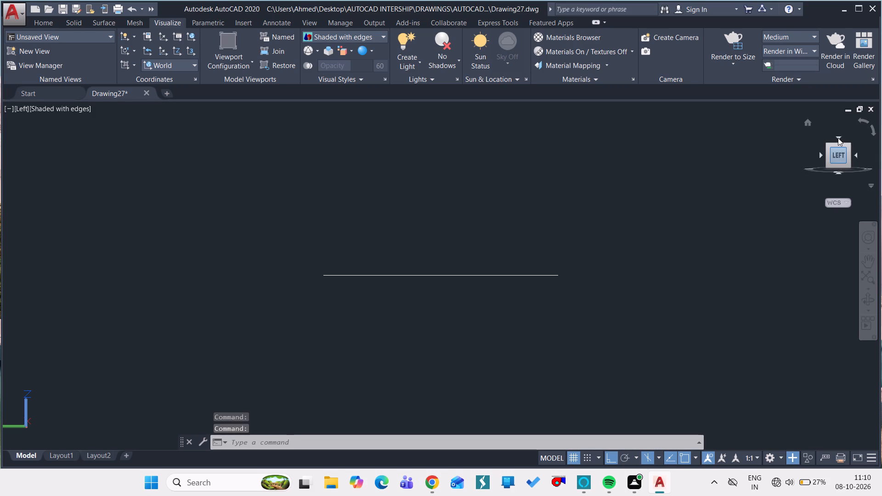
left_click(838, 137)
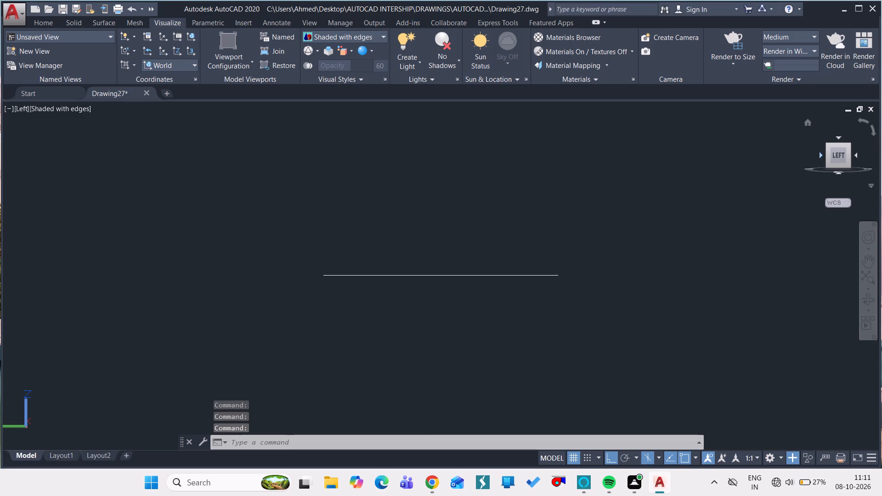
left_click(838, 135)
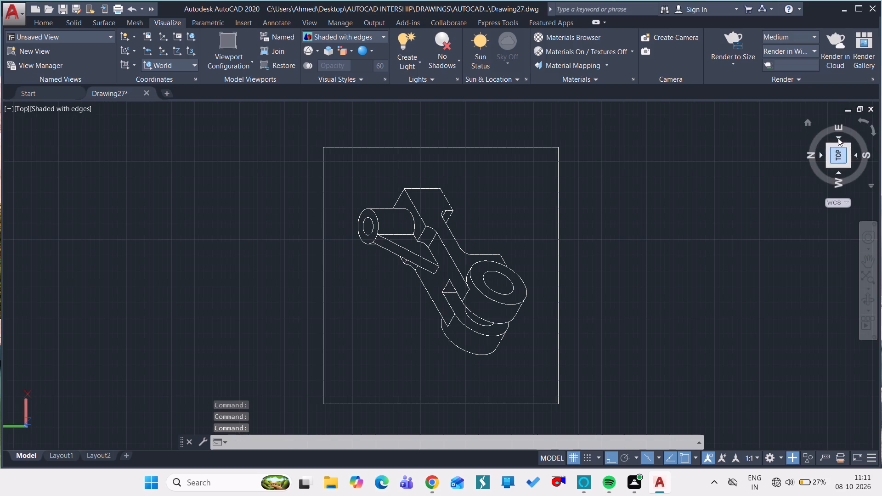
left_click(864, 157)
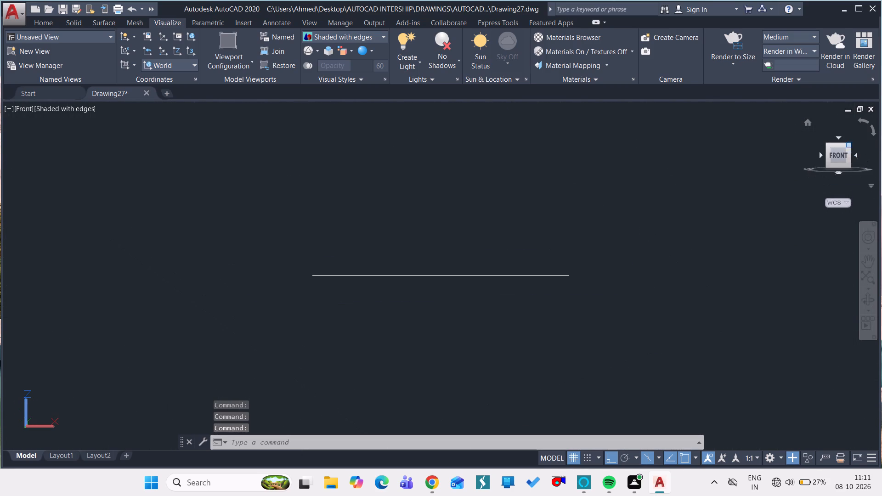
left_click(841, 138)
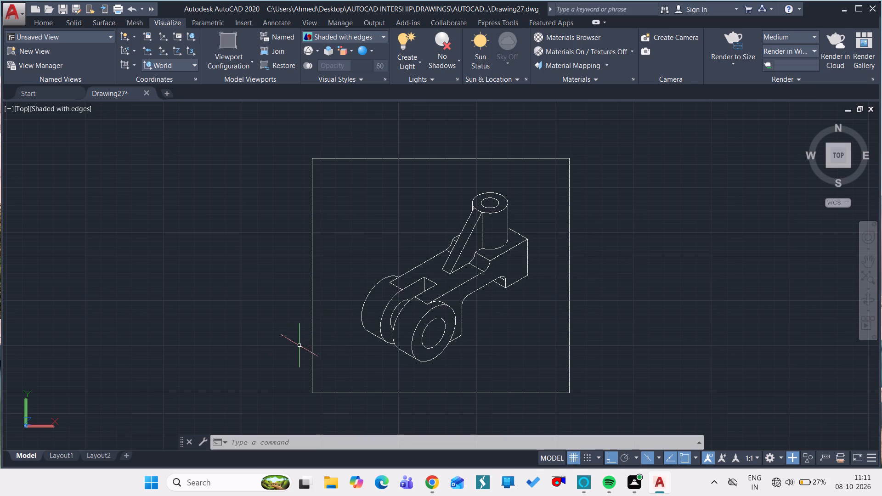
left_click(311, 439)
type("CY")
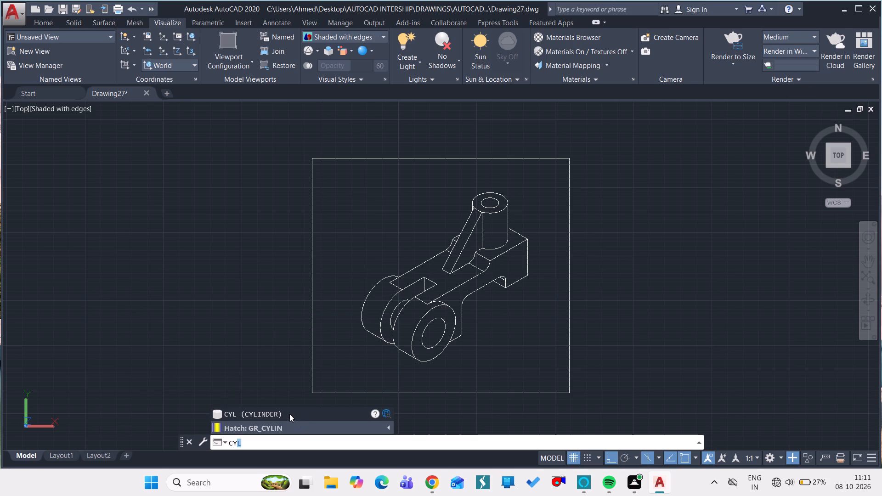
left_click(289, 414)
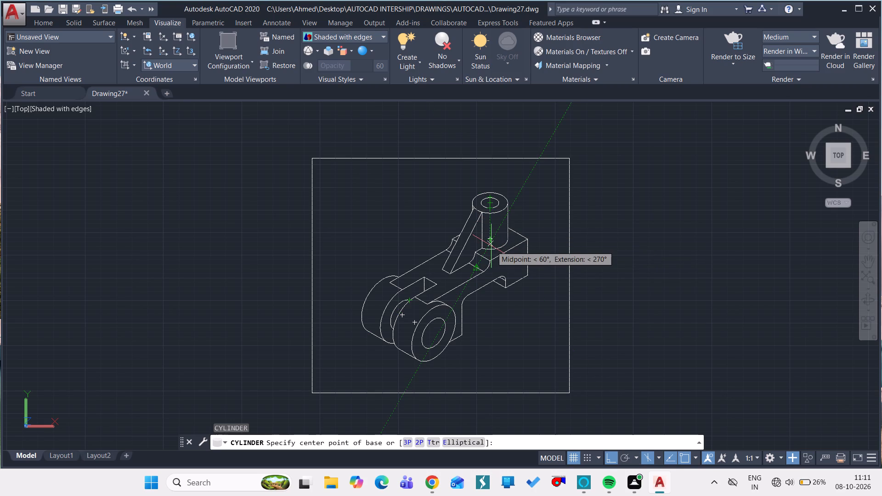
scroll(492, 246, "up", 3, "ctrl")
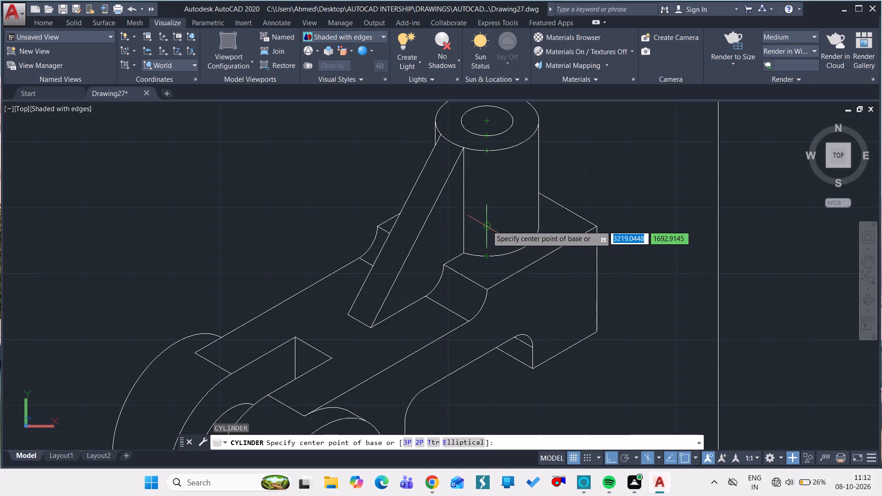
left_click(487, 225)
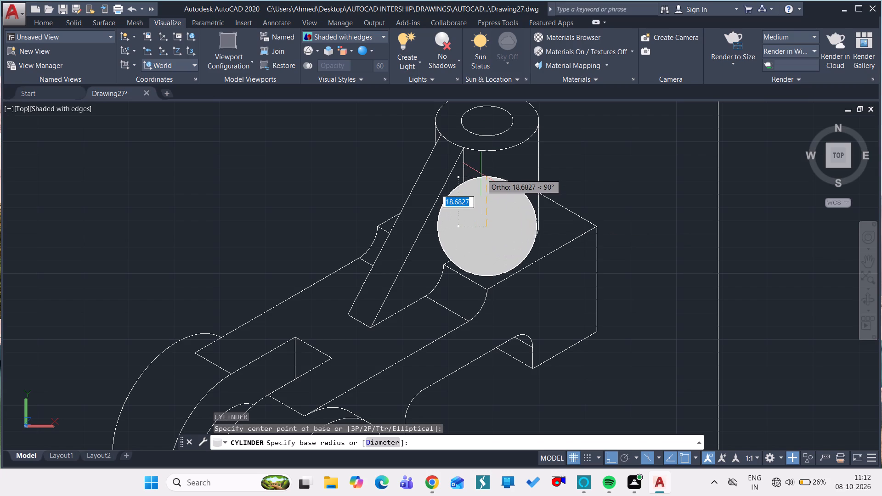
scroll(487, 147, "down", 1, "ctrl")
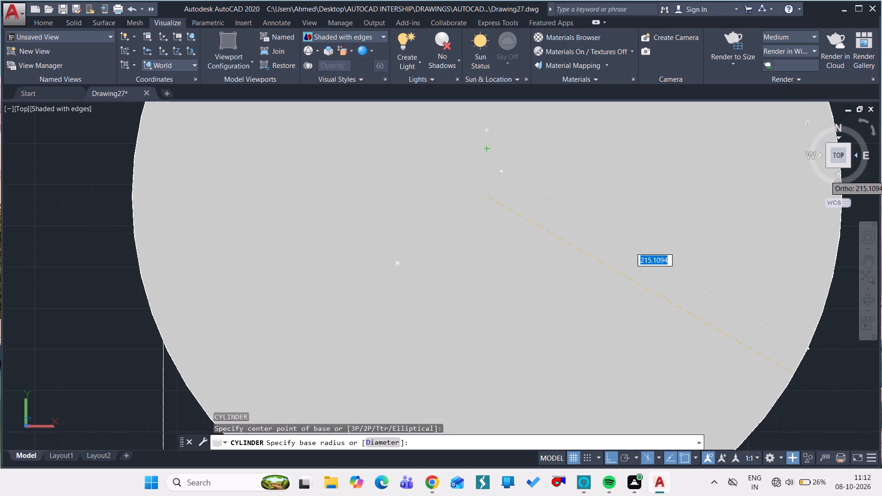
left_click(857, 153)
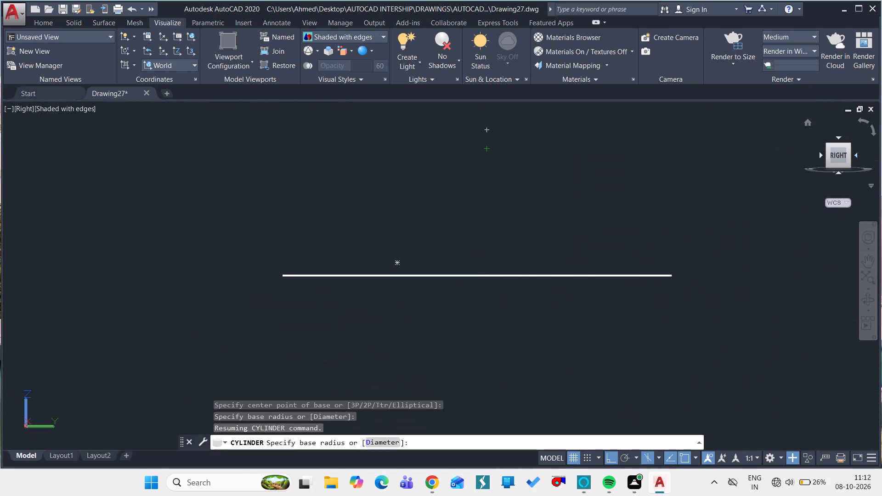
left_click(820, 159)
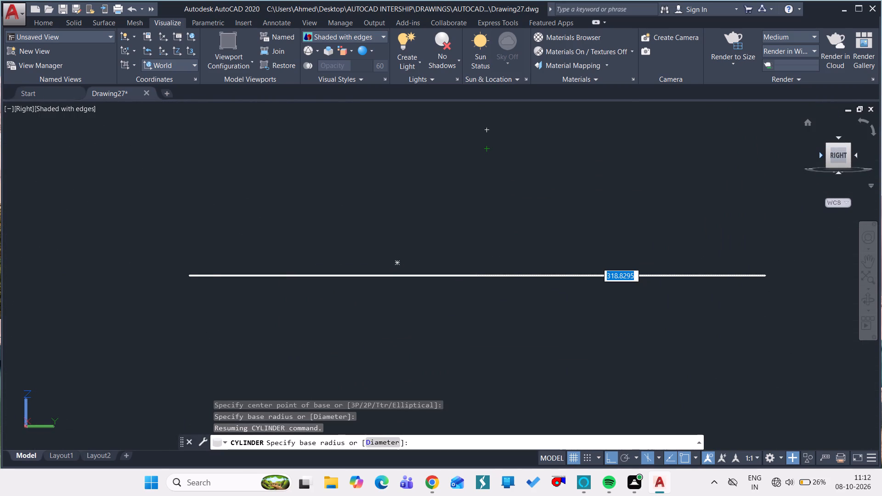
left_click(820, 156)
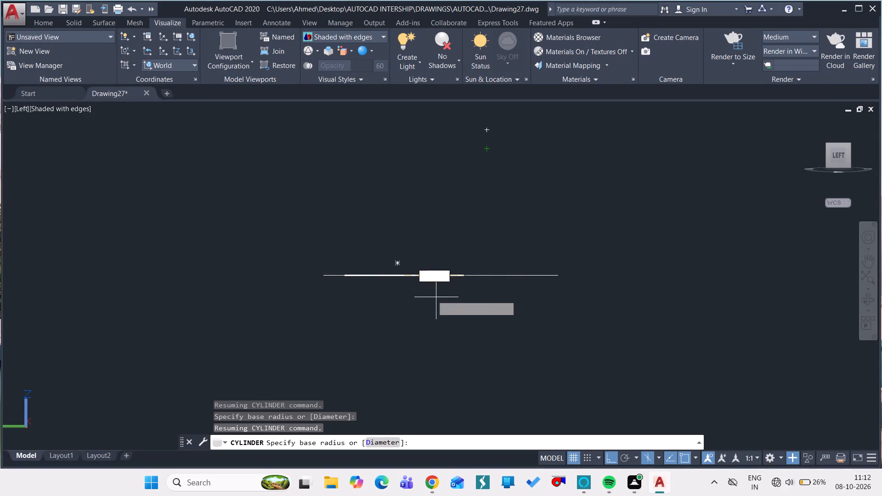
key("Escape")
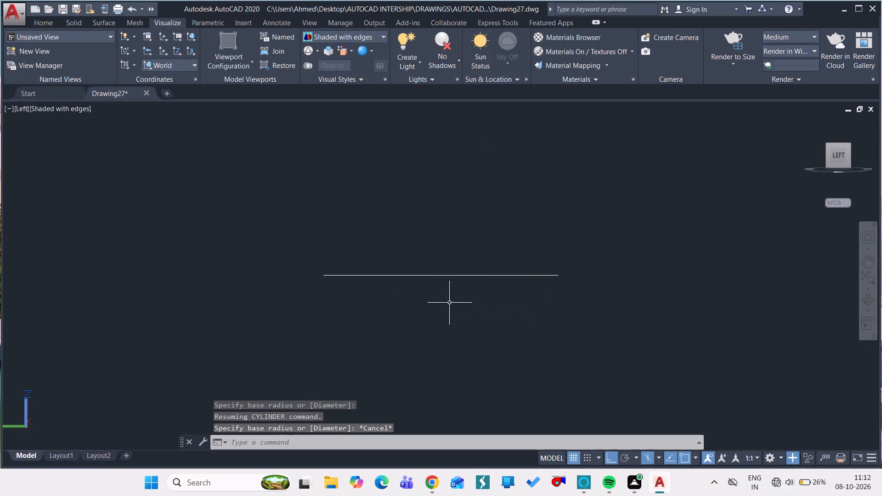
Examine the bracket drawing by orbiting from the left side to an angled view, finishing in the north-up top view.
left_click(841, 153)
left_click(838, 137)
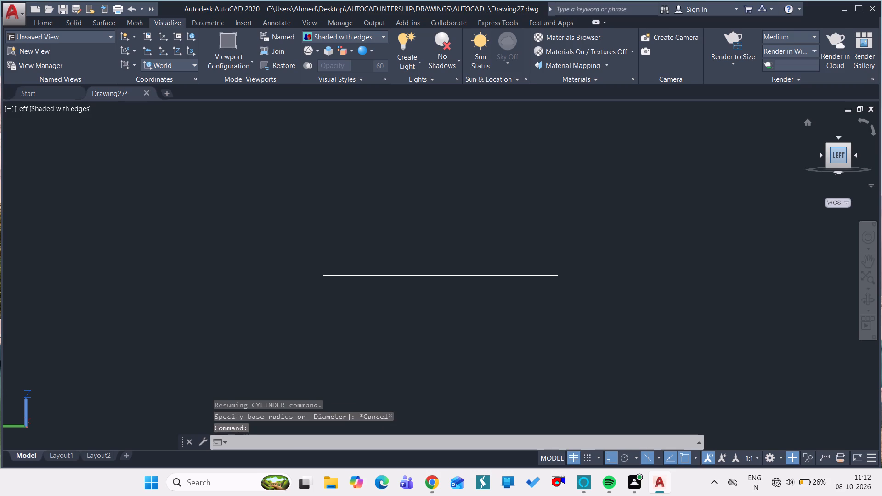
left_click(838, 137)
double_click(838, 137)
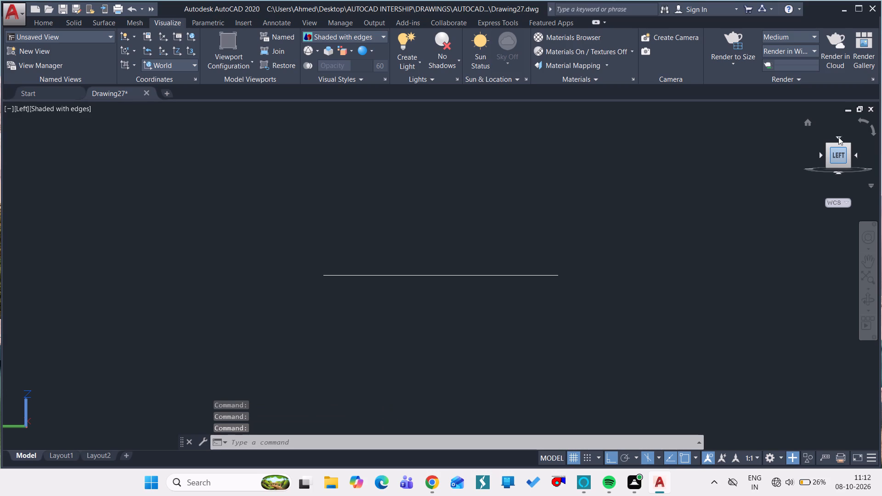
left_click_drag(838, 137, 843, 174)
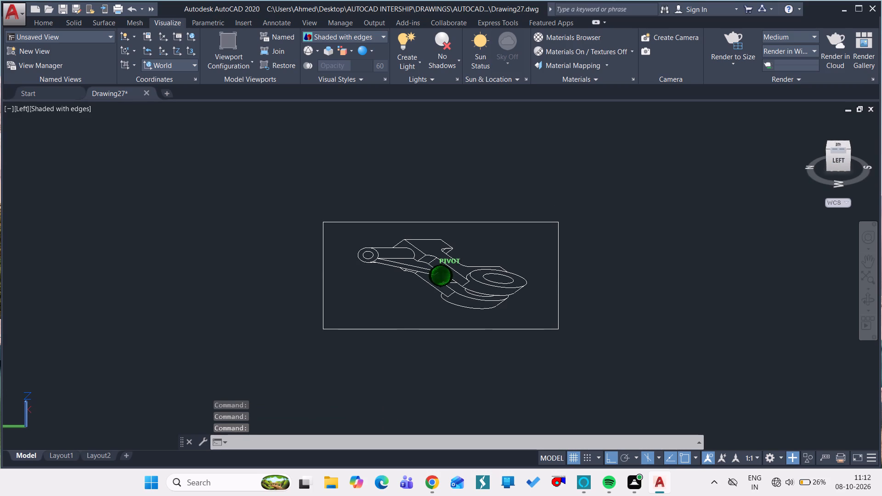
left_click_drag(843, 174, 741, 196)
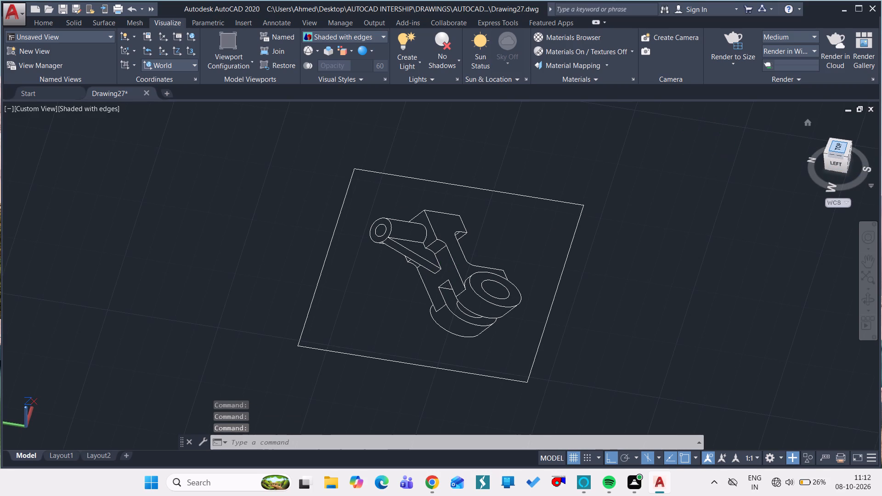
left_click(838, 150)
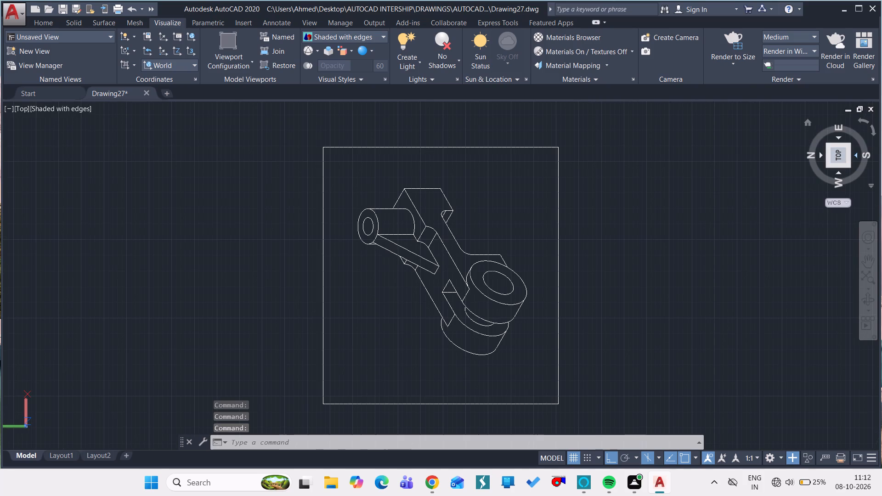
left_click(873, 130)
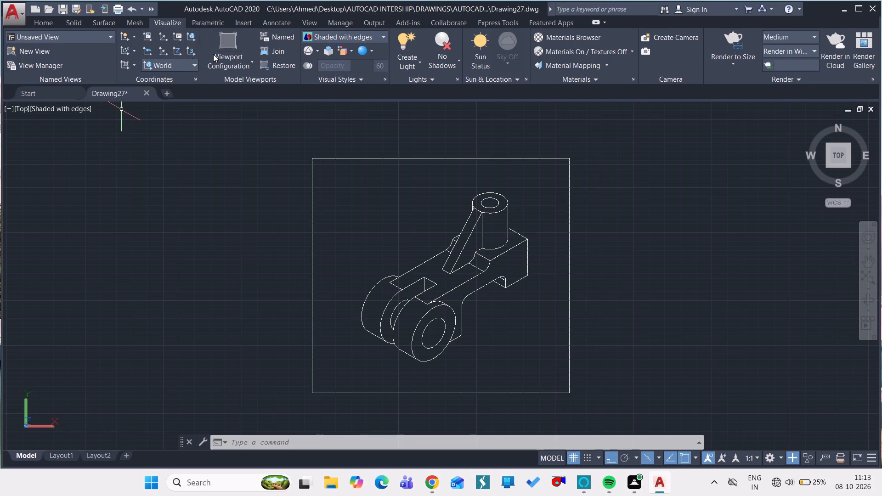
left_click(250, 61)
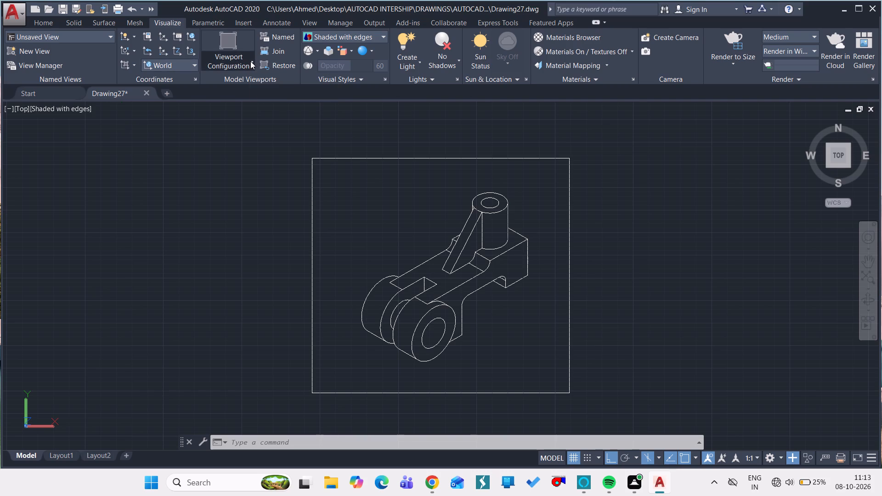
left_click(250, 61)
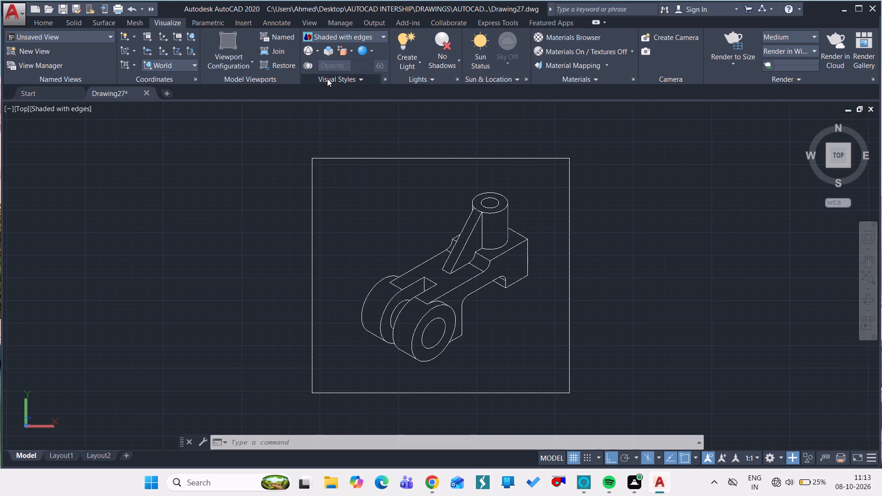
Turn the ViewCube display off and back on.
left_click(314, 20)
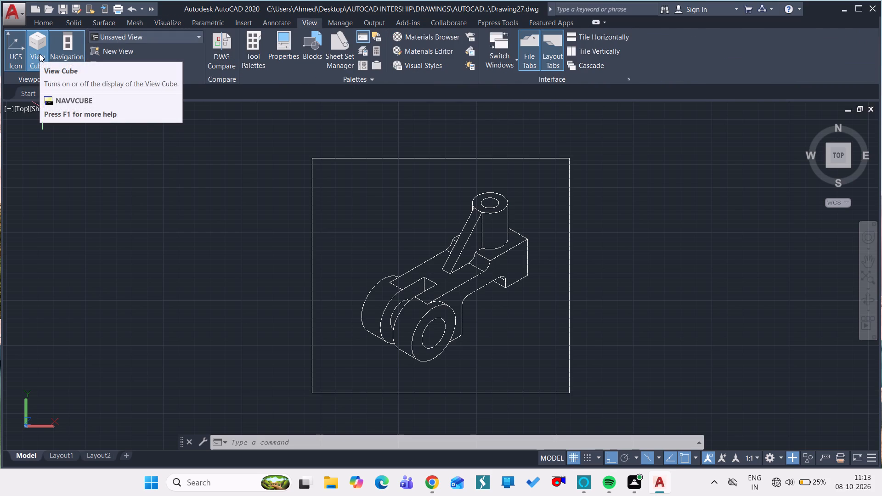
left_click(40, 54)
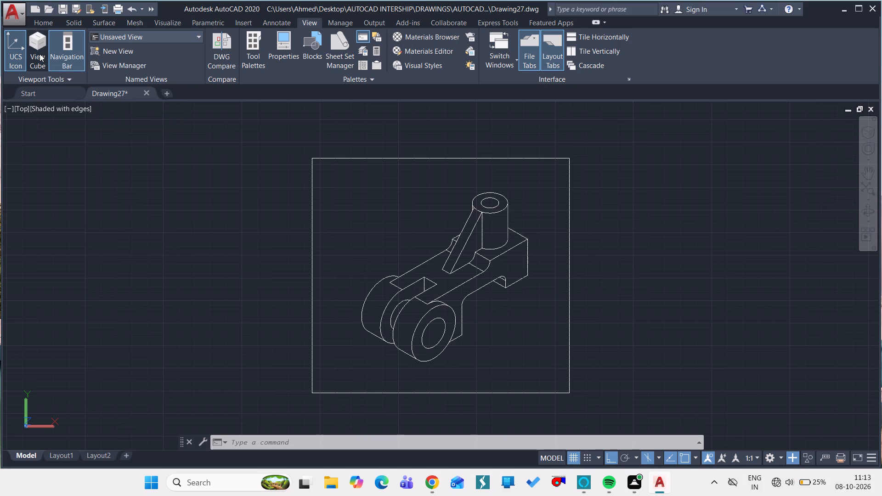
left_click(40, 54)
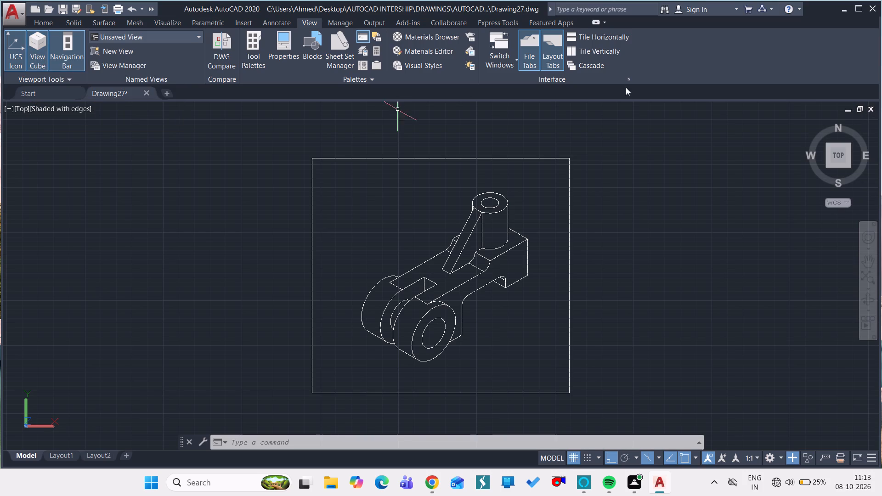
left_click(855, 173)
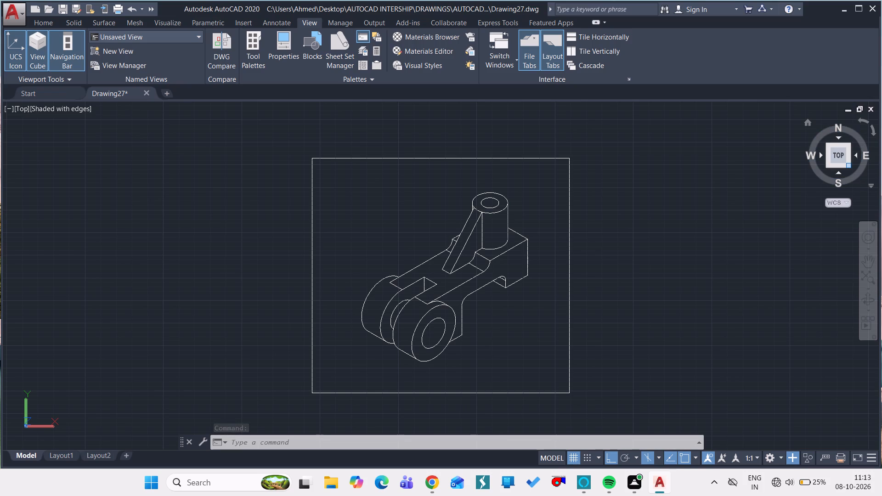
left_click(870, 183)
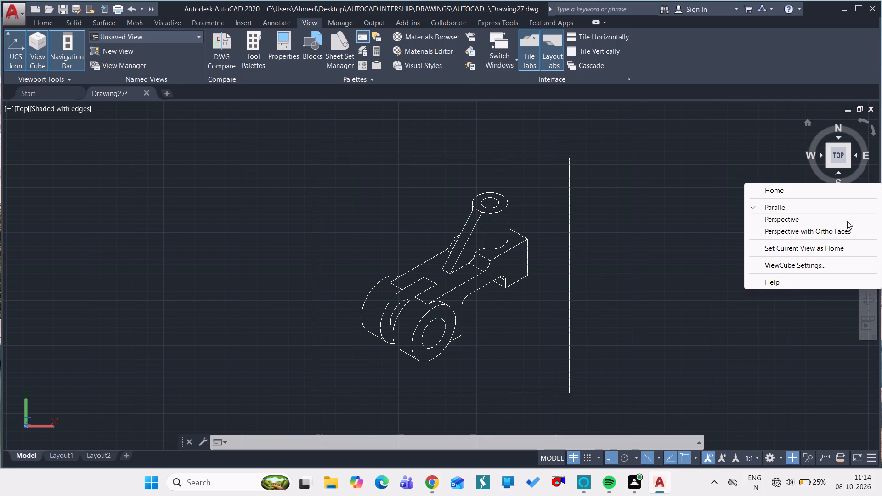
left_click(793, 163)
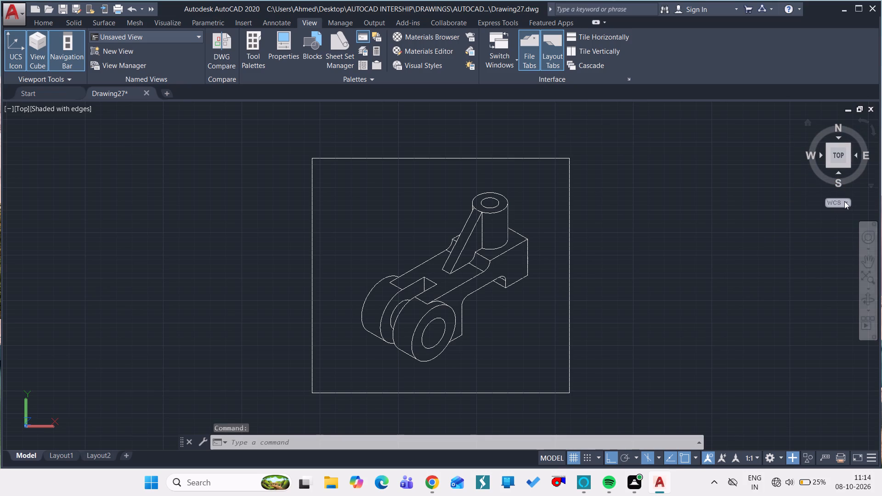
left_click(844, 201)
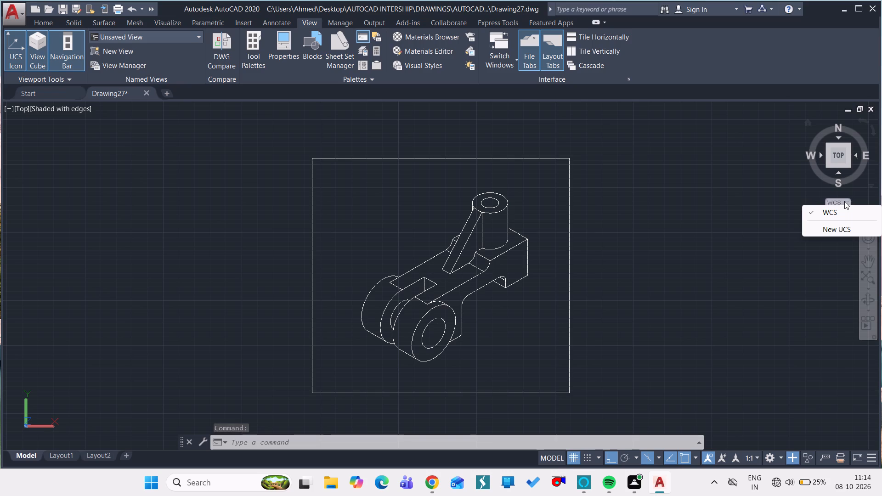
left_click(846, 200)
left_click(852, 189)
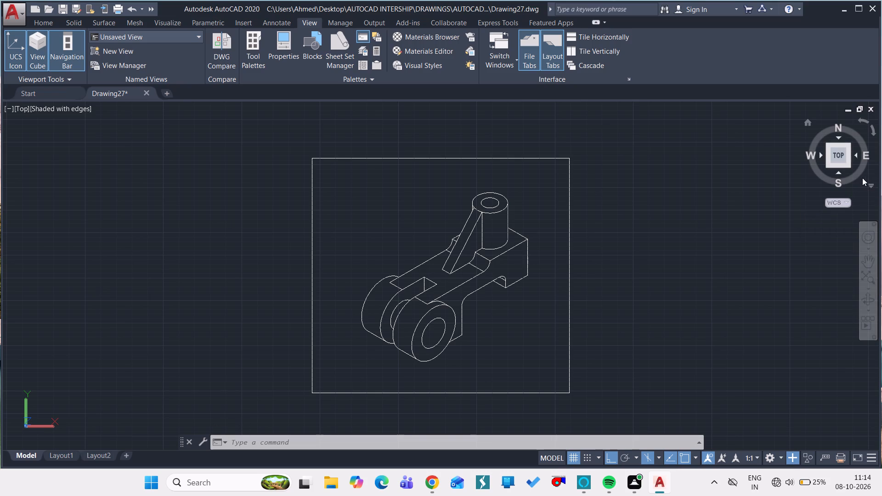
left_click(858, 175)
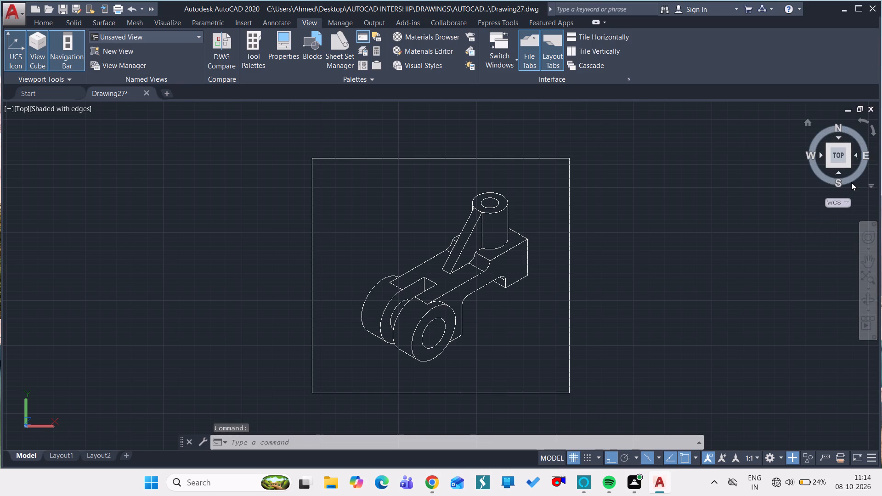